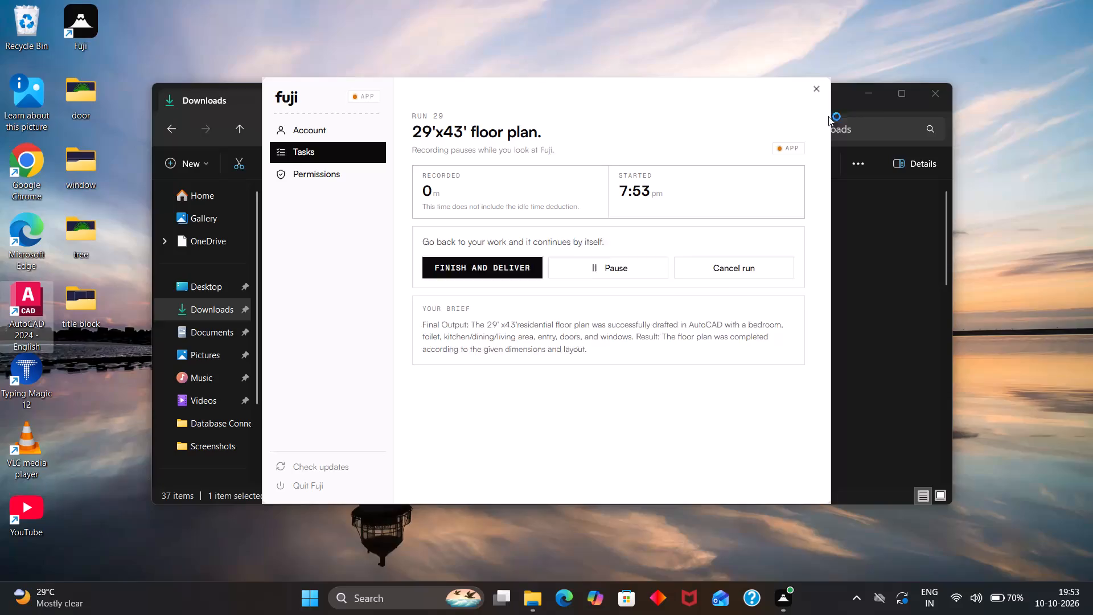
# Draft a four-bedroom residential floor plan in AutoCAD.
# Launch AutoCAD 2024 - English from the desktop.
pyautogui.doubleClick(36, 319)
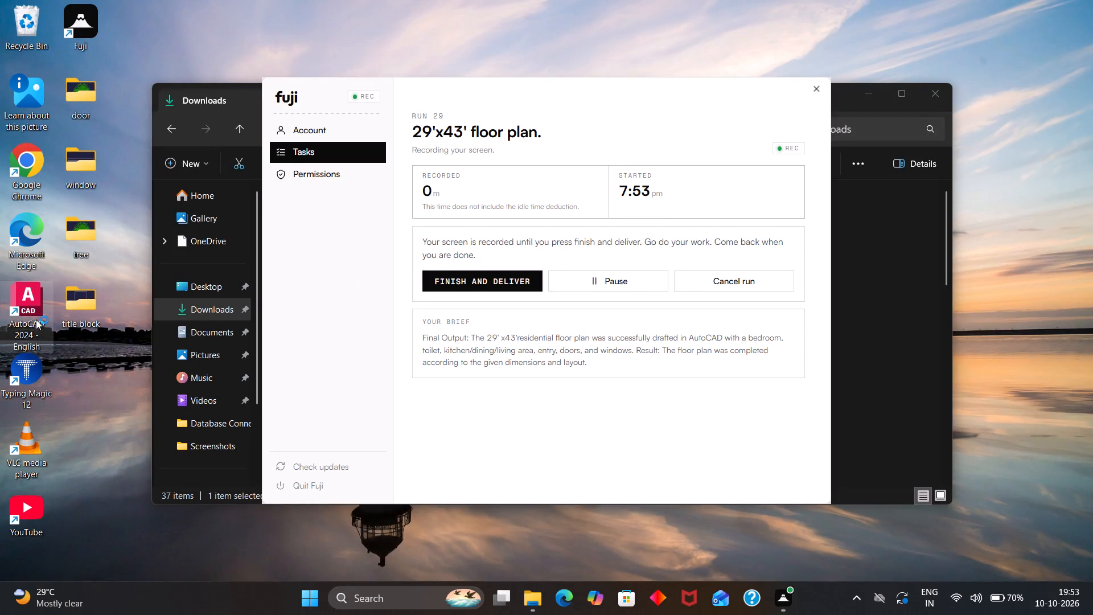
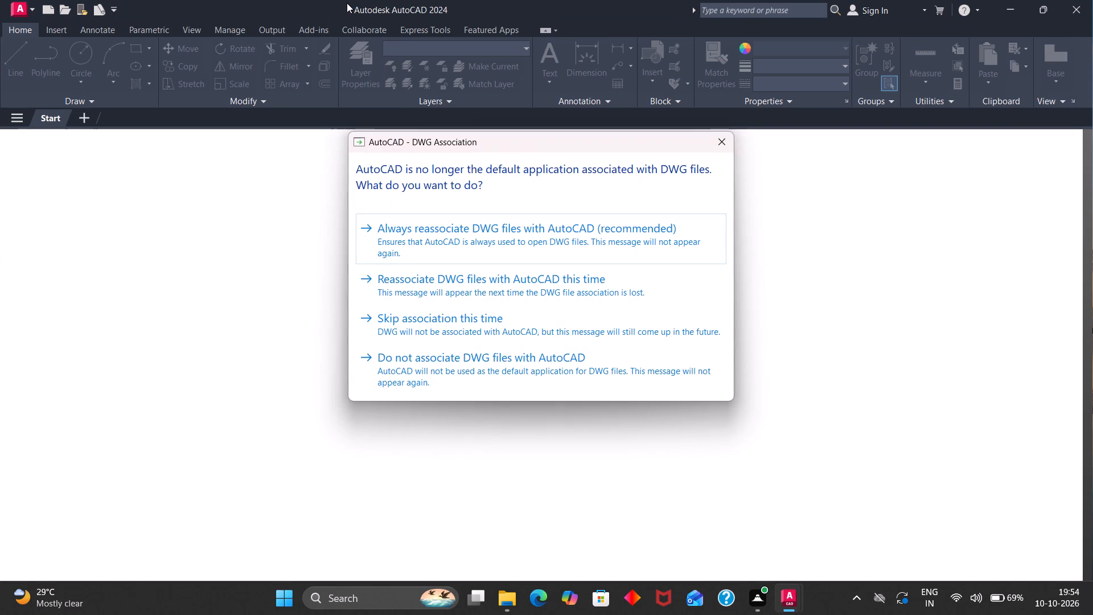
# Close the DWG association prompt without choosing an option and start a new blank drawing.
pyautogui.click(721, 140)
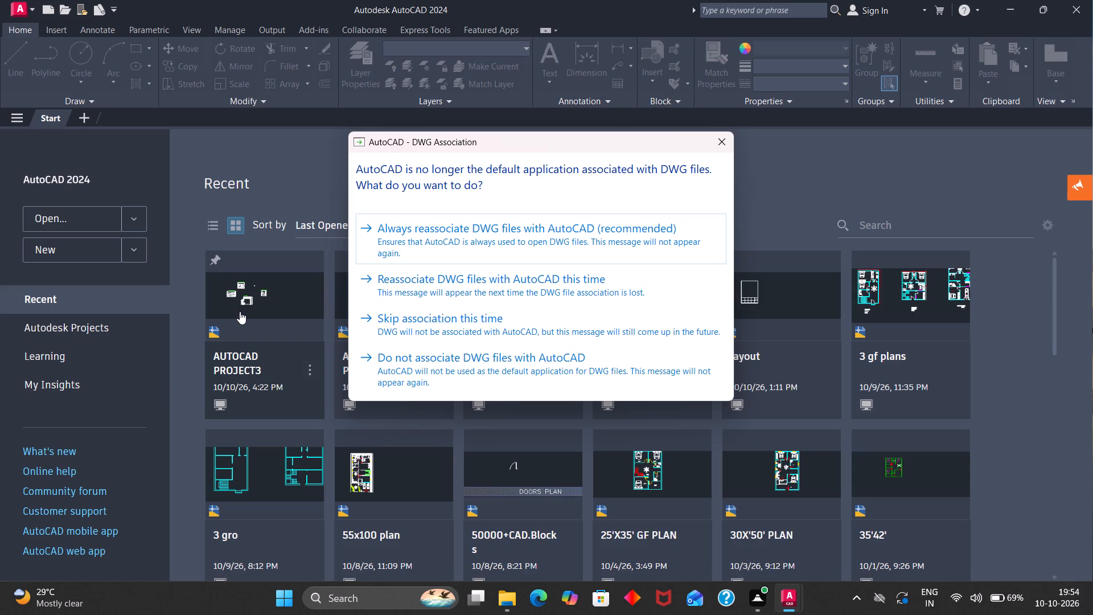
pyautogui.click(721, 145)
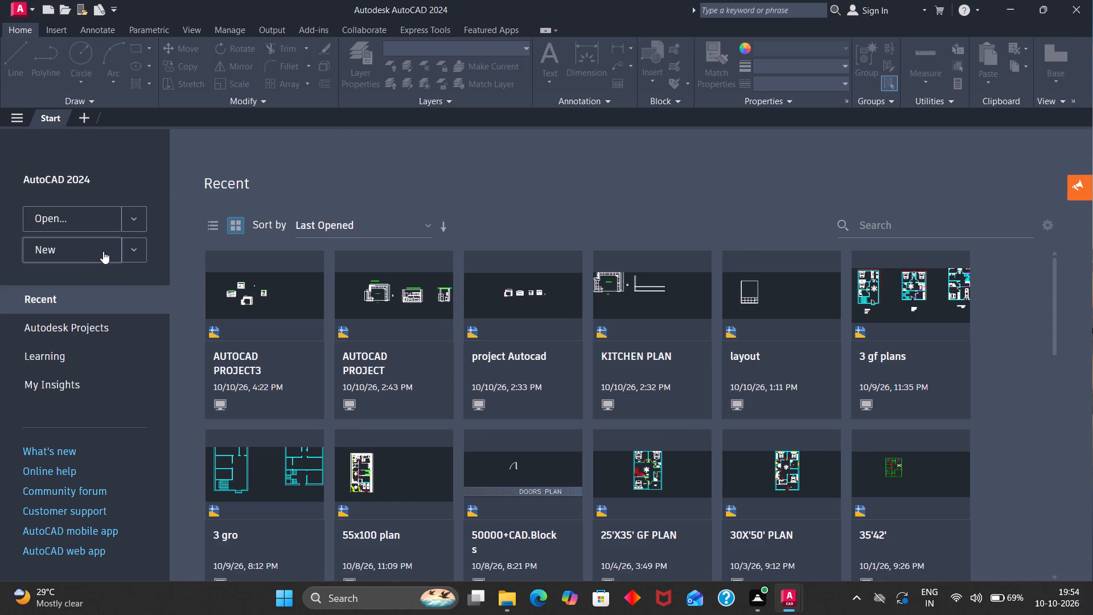
pyautogui.doubleClick(103, 251)
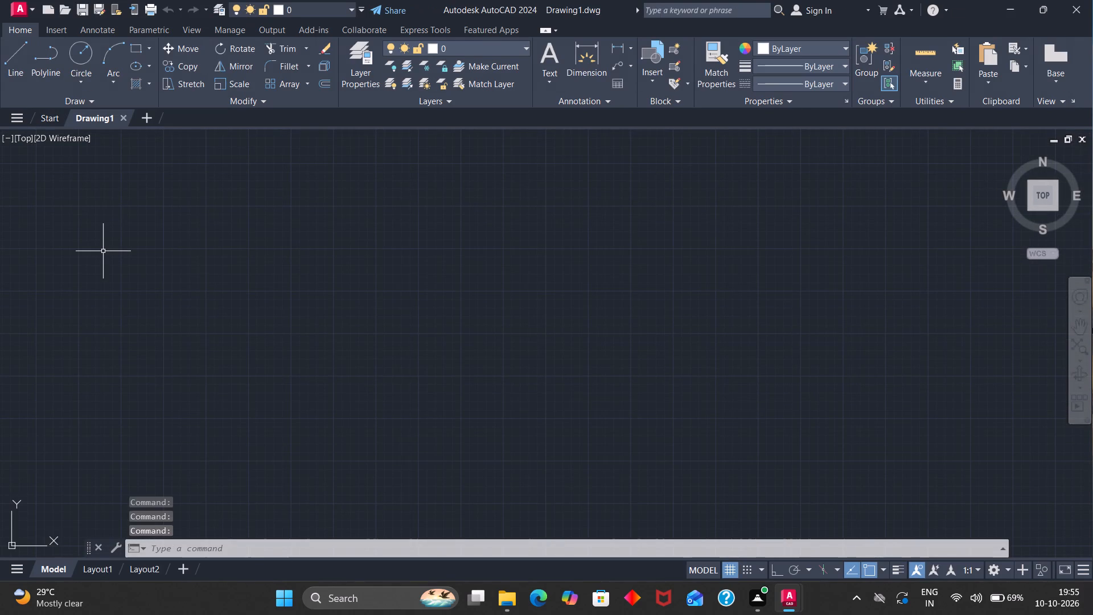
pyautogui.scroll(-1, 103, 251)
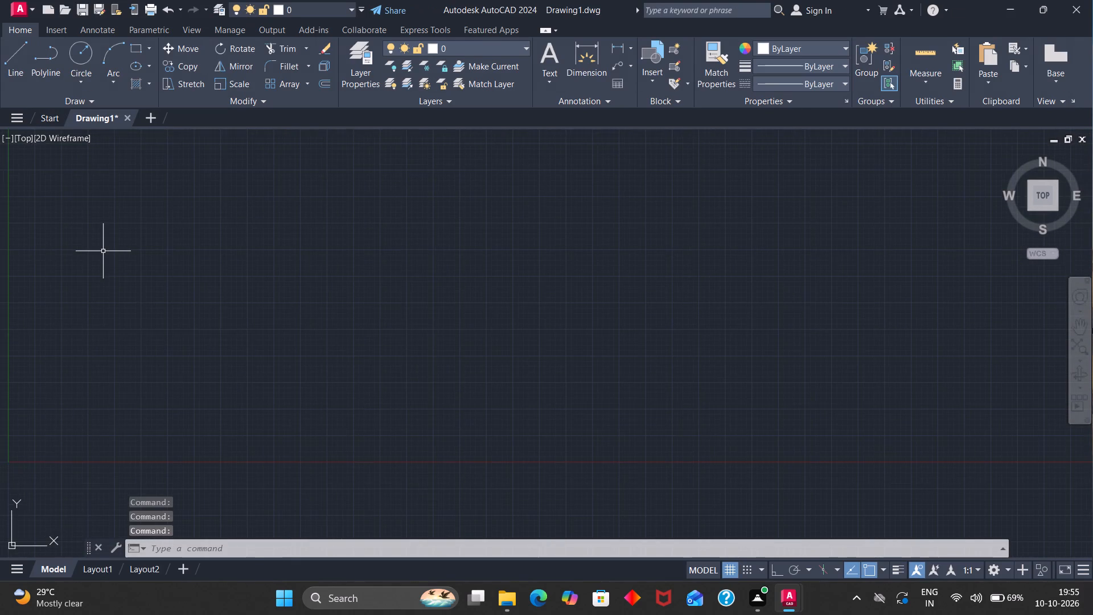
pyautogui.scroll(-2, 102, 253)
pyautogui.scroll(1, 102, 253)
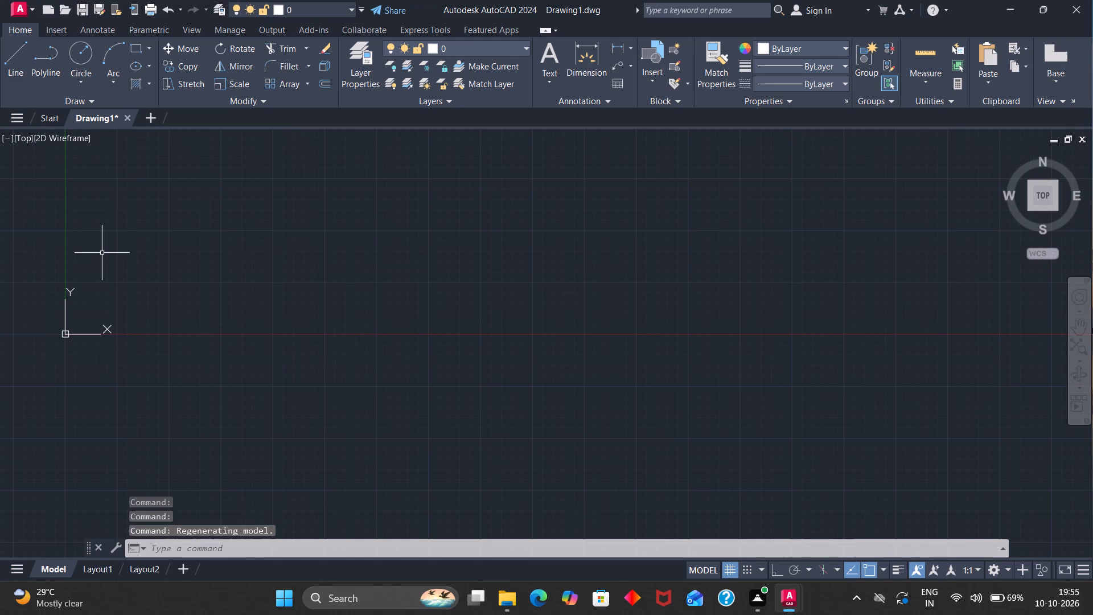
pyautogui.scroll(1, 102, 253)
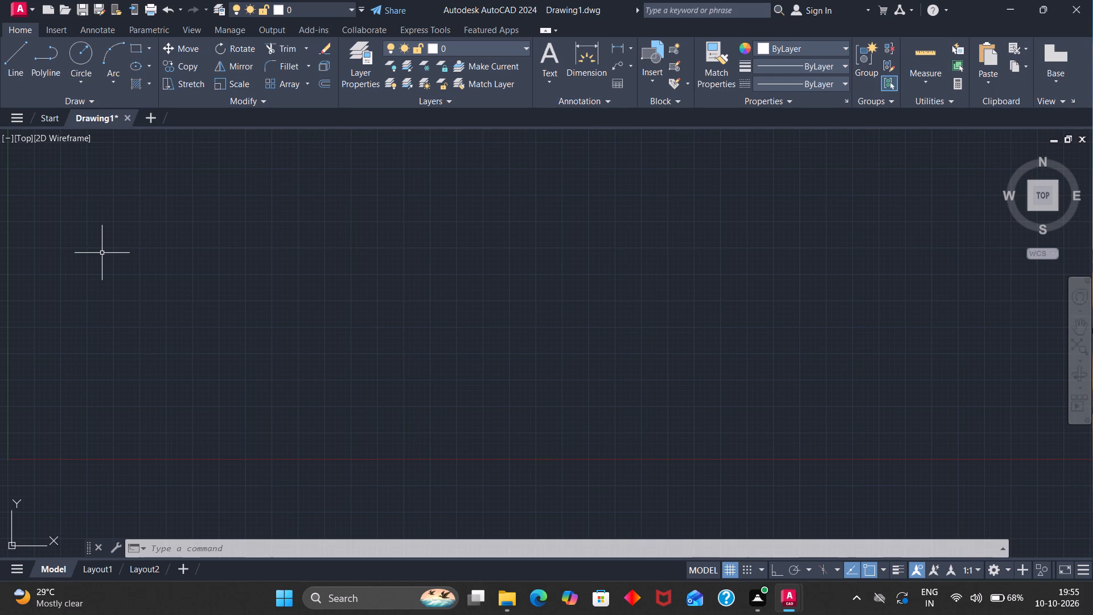
# Configure the drawing units to Engineering length with 0'-0.0" precision and an insertion scale of Inches.
pyautogui.write('un')
pyautogui.press('Return')
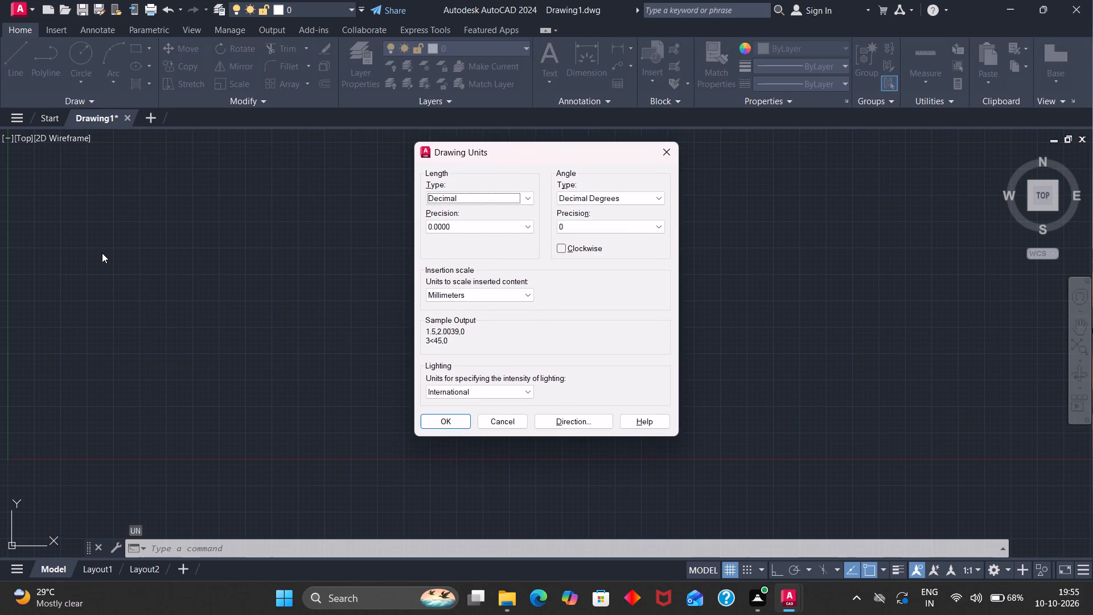
pyautogui.click(470, 202)
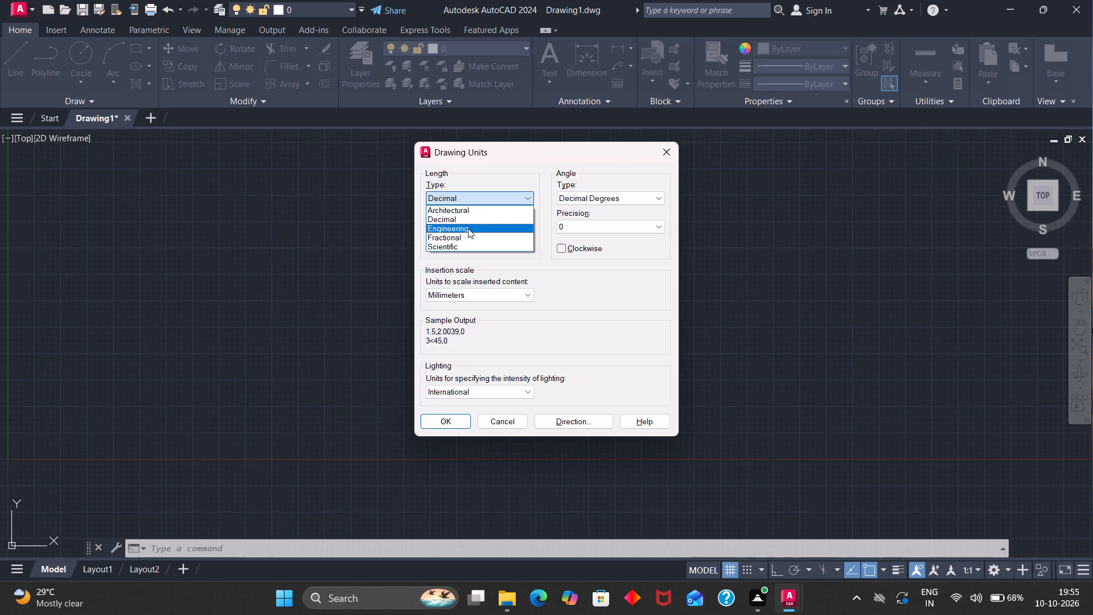
pyautogui.click(468, 228)
pyautogui.click(464, 228)
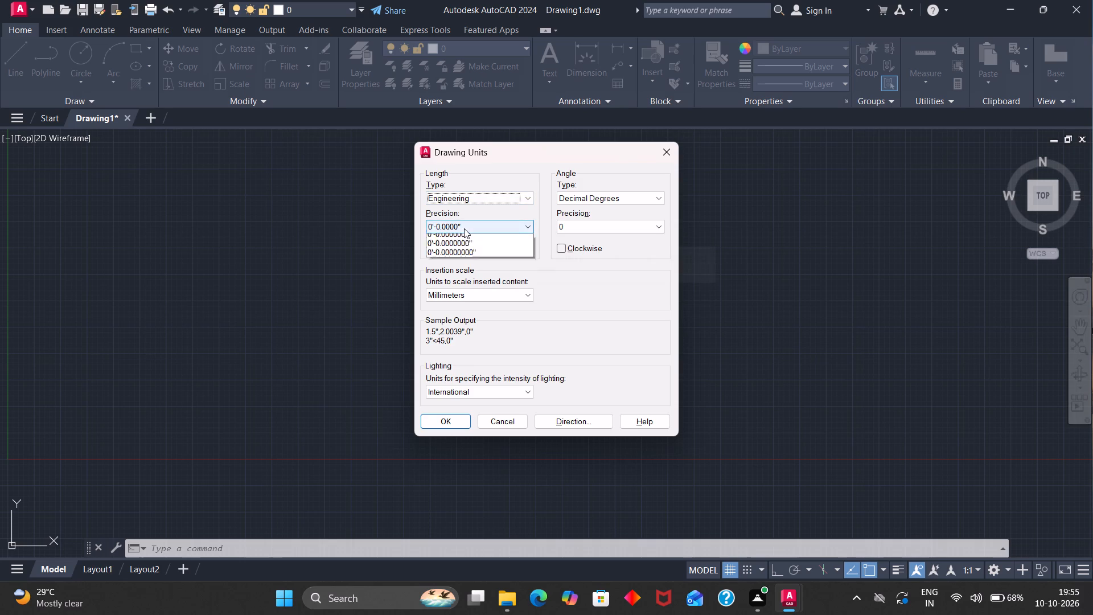
pyautogui.click(457, 246)
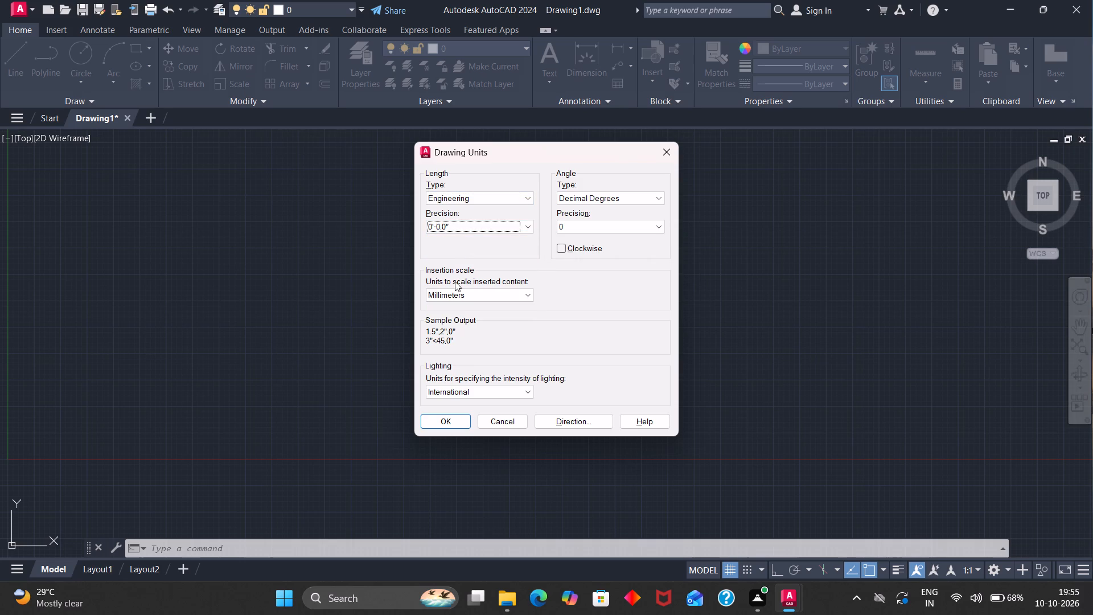
pyautogui.click(458, 293)
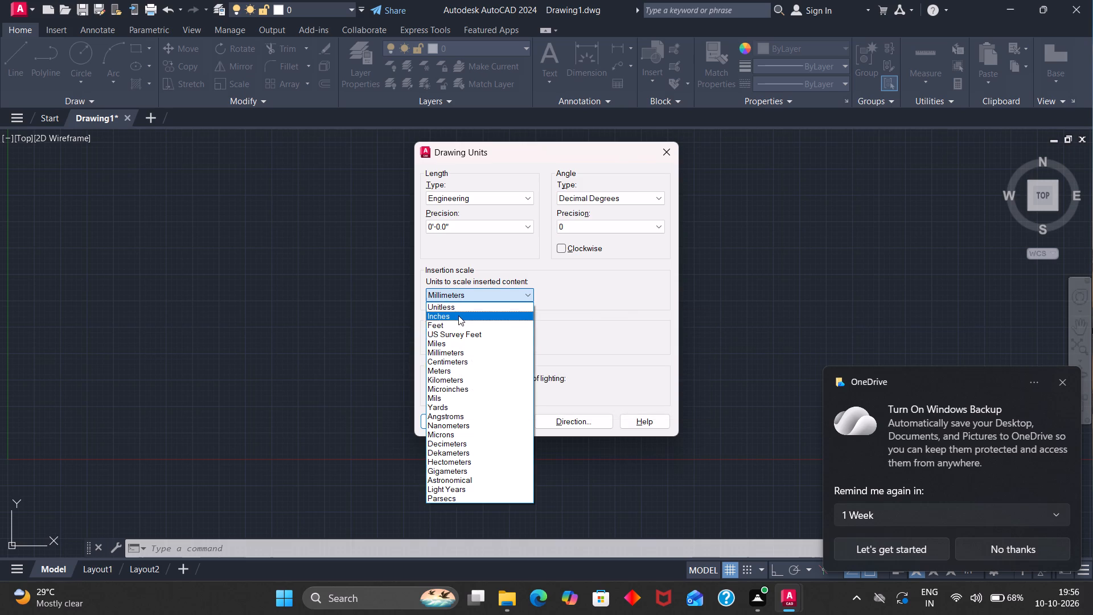
pyautogui.click(458, 315)
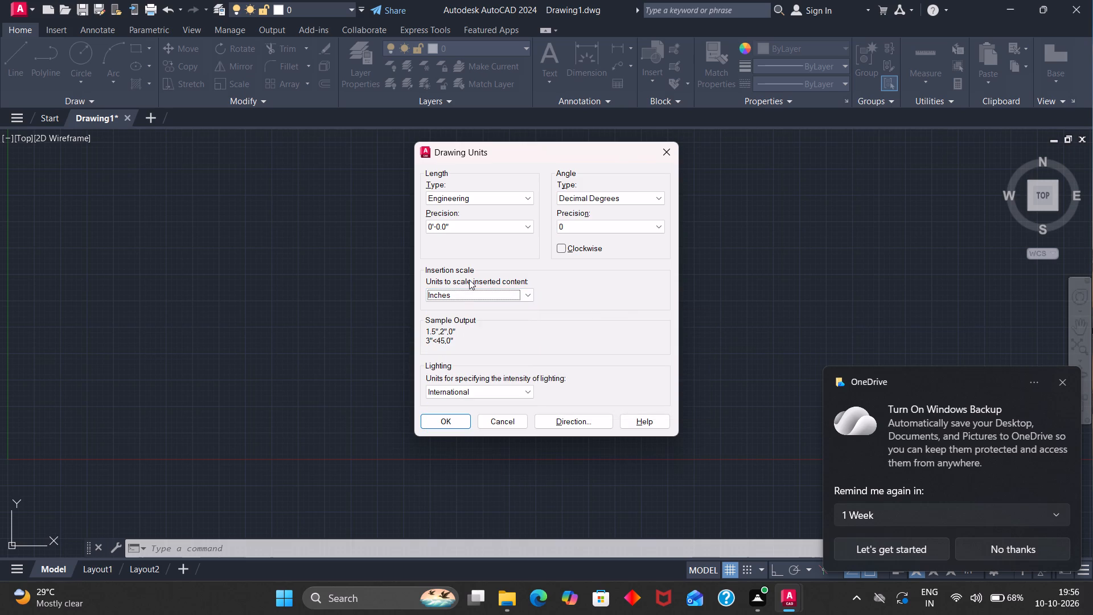
pyautogui.click(461, 424)
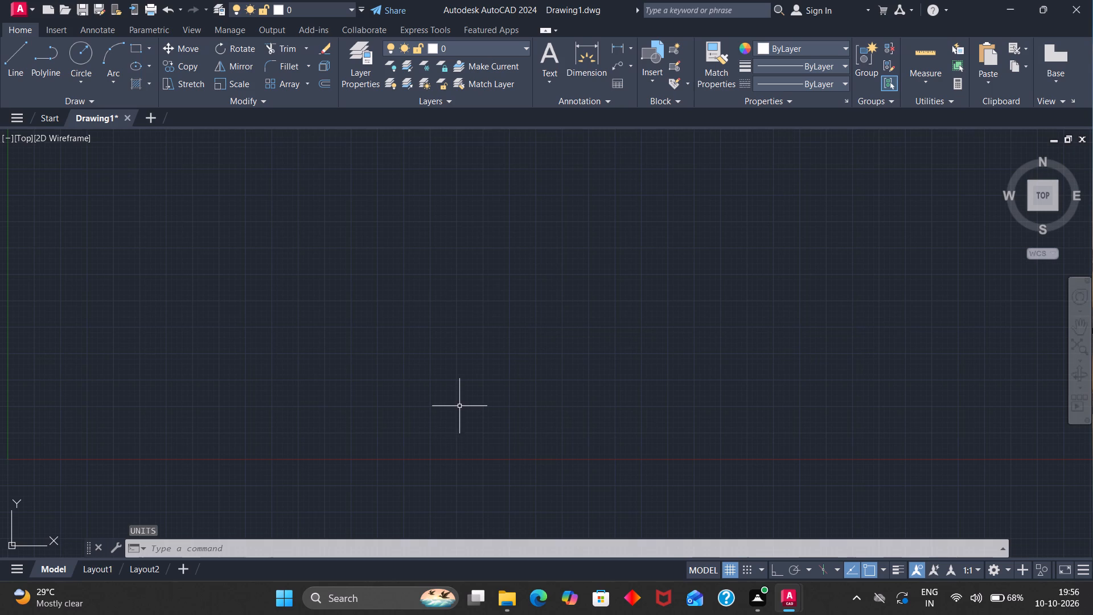
# Modify the ISO-25 dimension style's primary units to Engineering format with 0'-0.0" precision.
pyautogui.press('d')
pyautogui.press('Return')
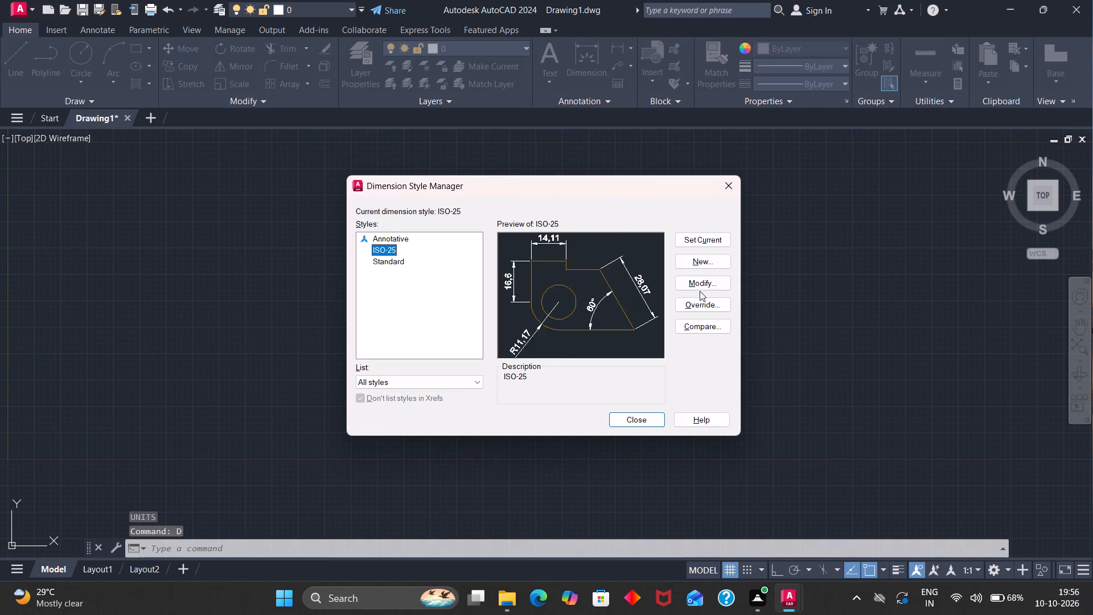
pyautogui.click(700, 280)
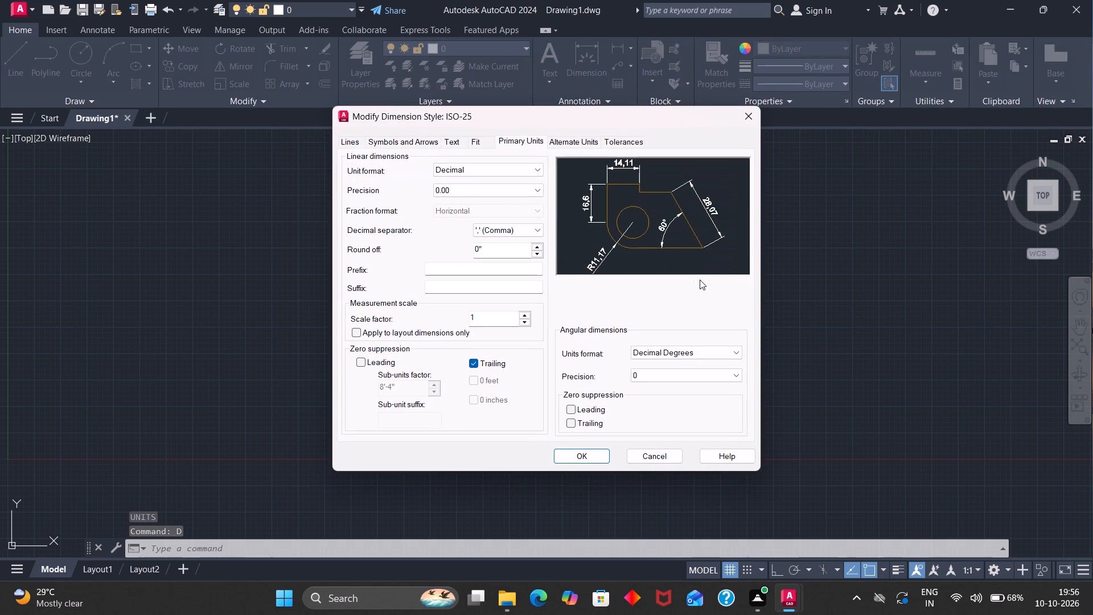
pyautogui.click(459, 170)
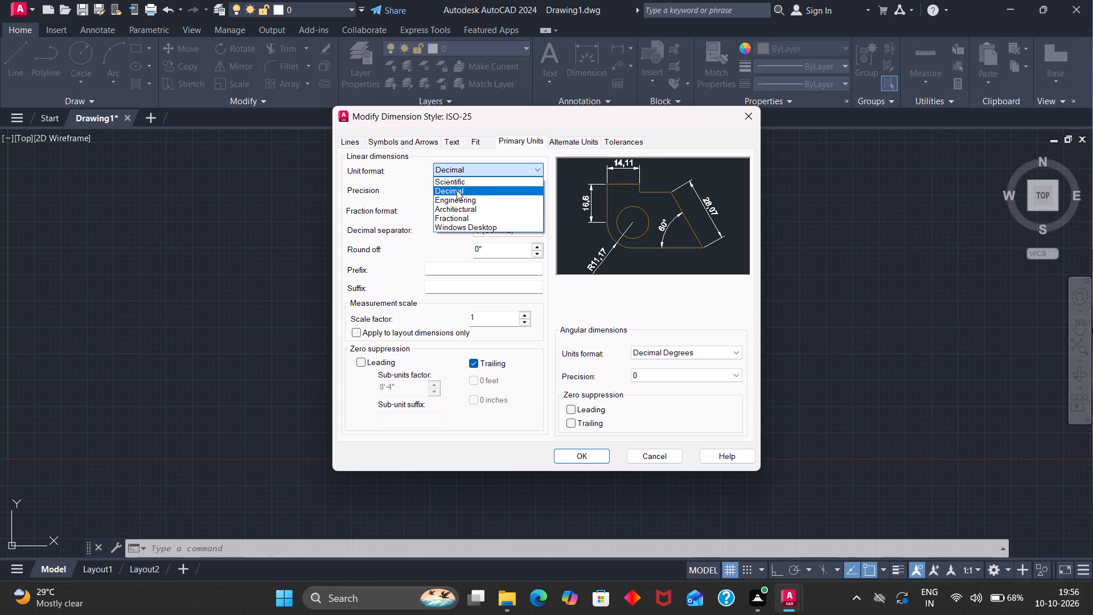
pyautogui.click(457, 199)
pyautogui.click(461, 191)
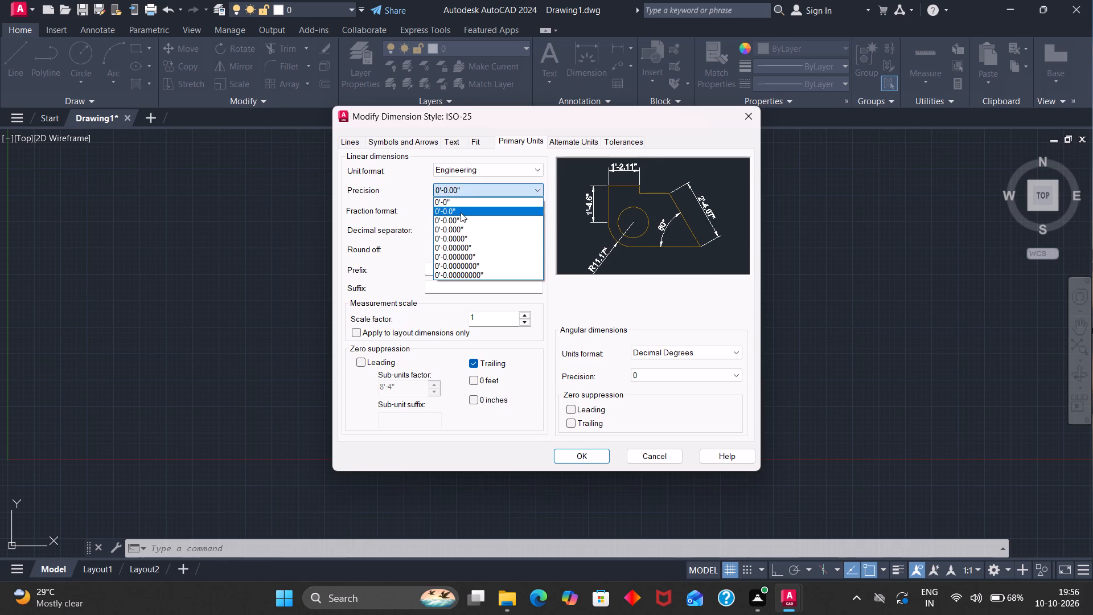
pyautogui.click(461, 212)
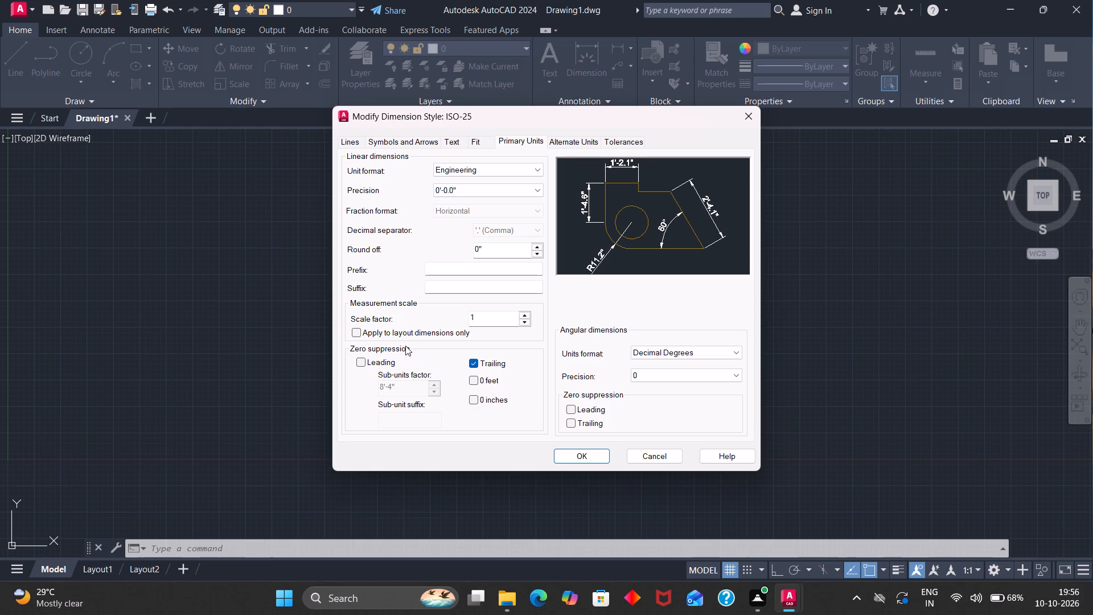
pyautogui.click(570, 457)
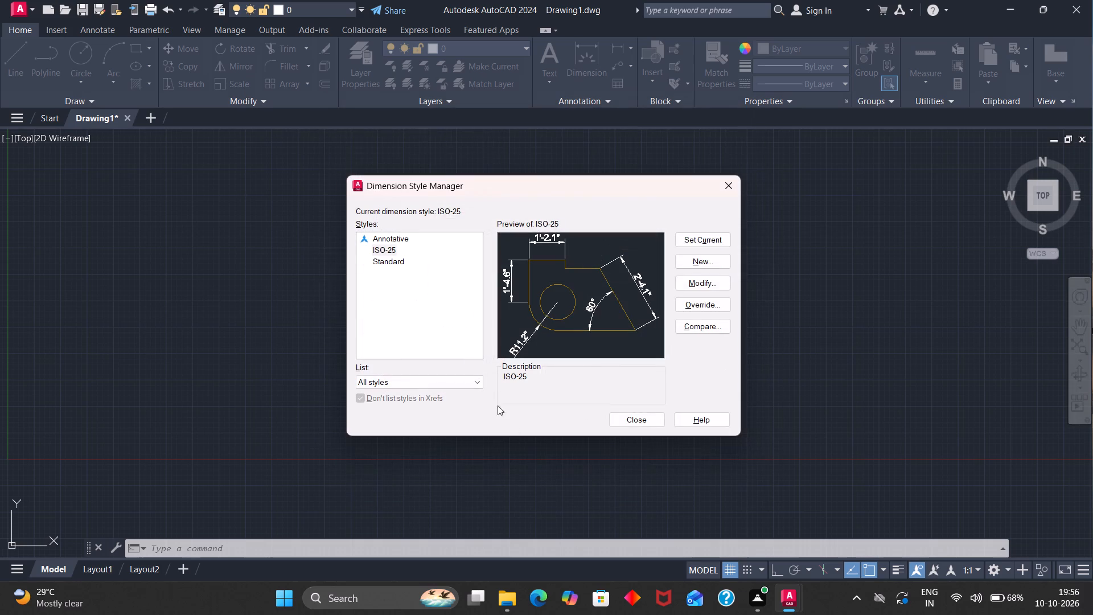
pyautogui.click(633, 417)
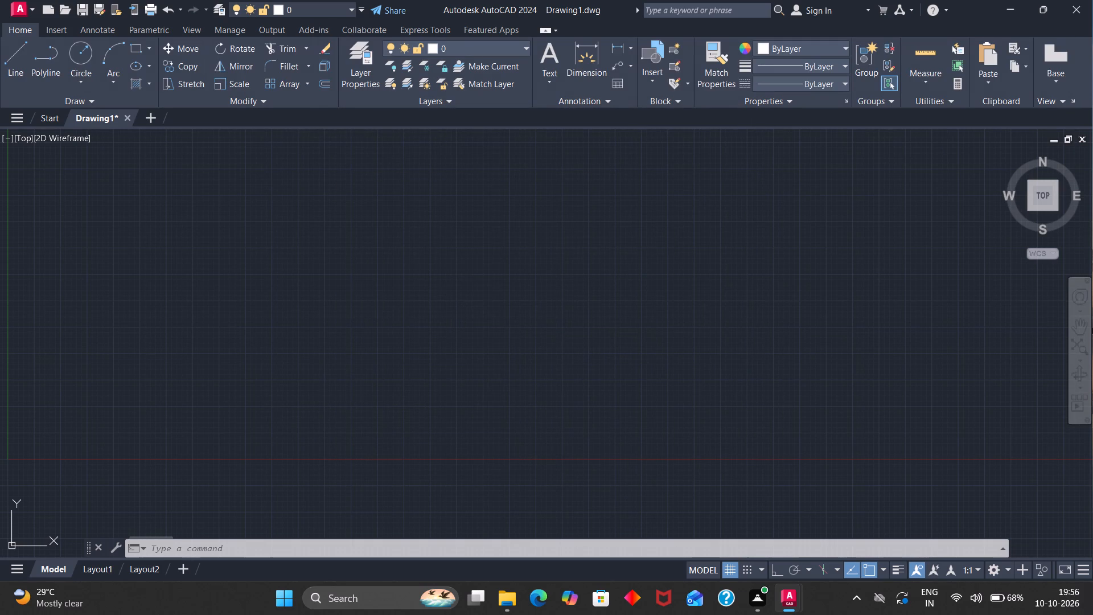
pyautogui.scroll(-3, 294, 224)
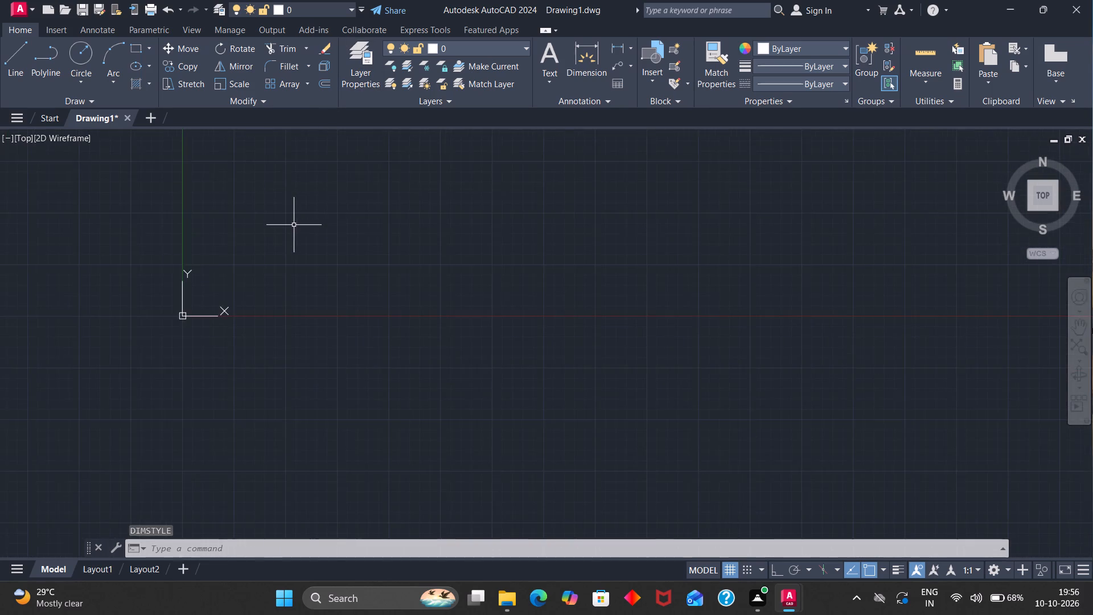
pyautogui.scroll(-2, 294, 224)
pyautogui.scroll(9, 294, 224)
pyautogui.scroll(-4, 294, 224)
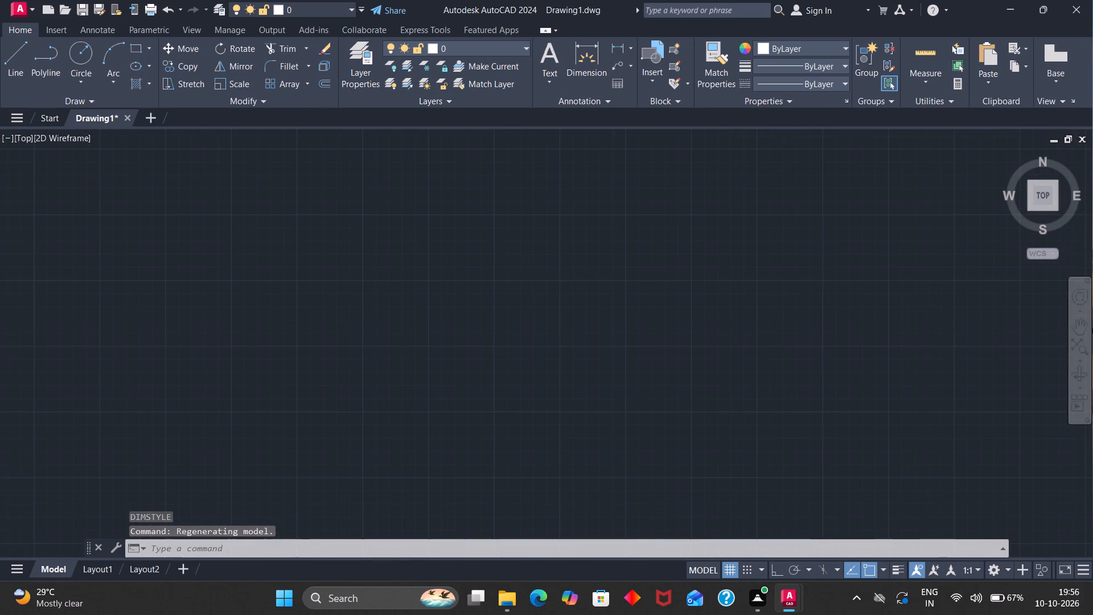
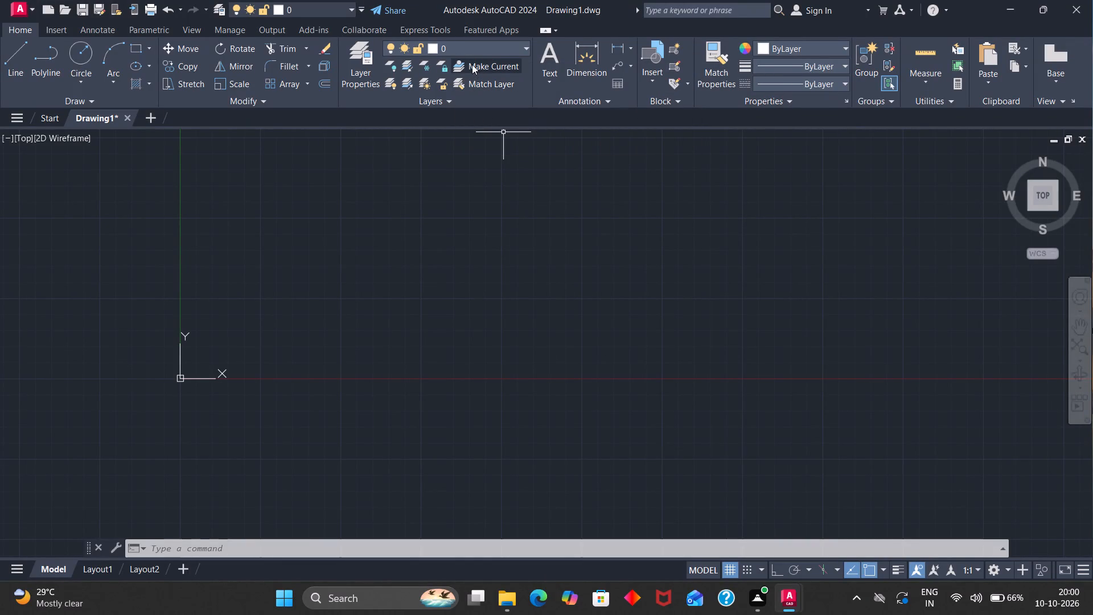
# Draw a 29' by 43' rectangle as the outer boundary of the floor plan.
pyautogui.click(143, 47)
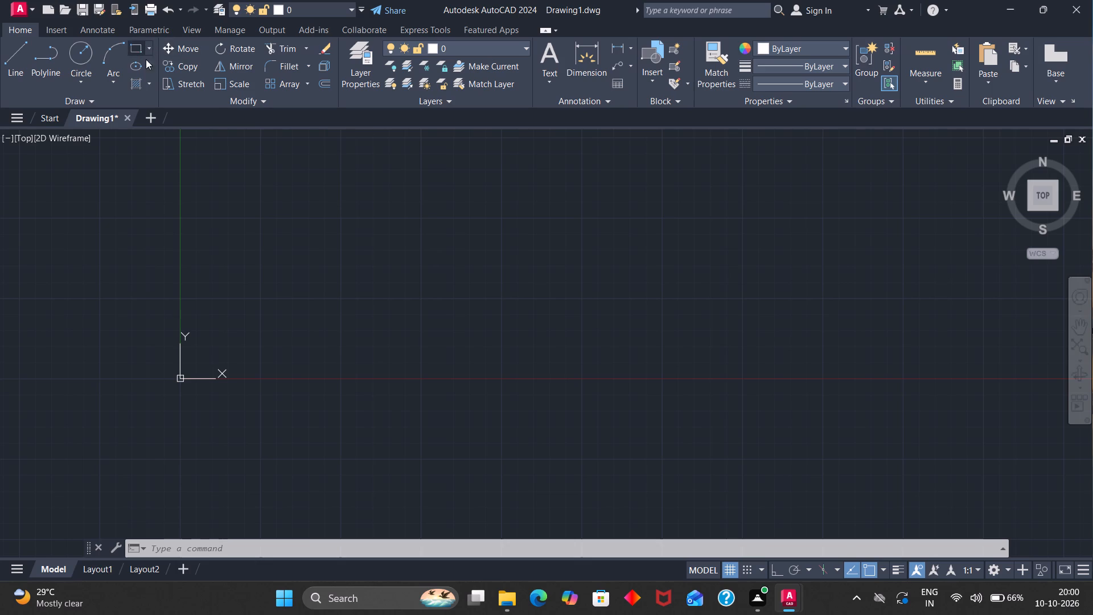
pyautogui.click(305, 168)
pyautogui.press('2')
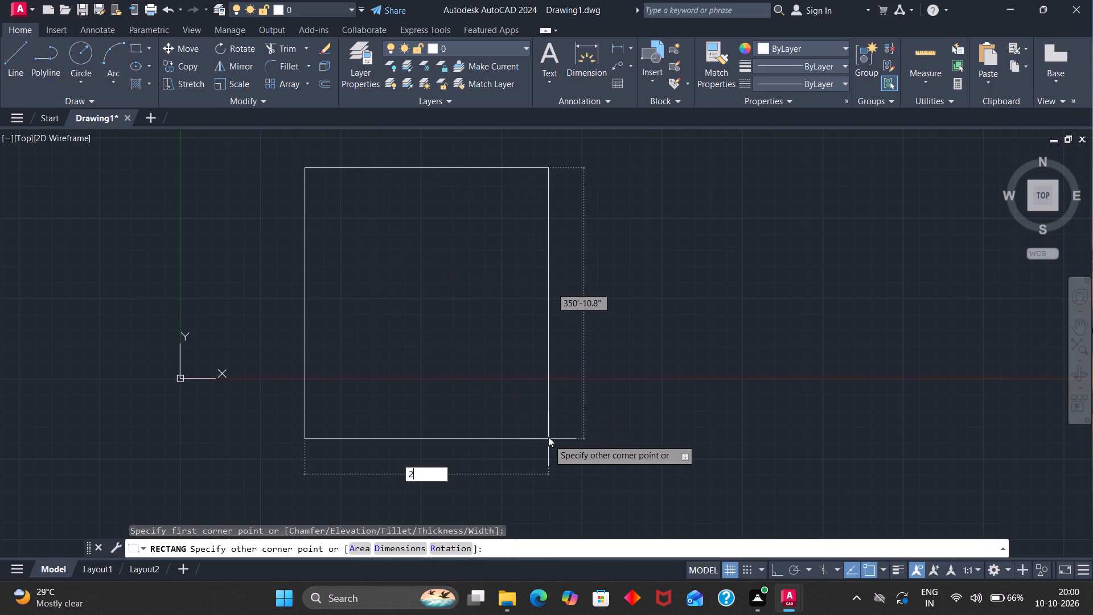
pyautogui.write("9'")
pyautogui.press(',')
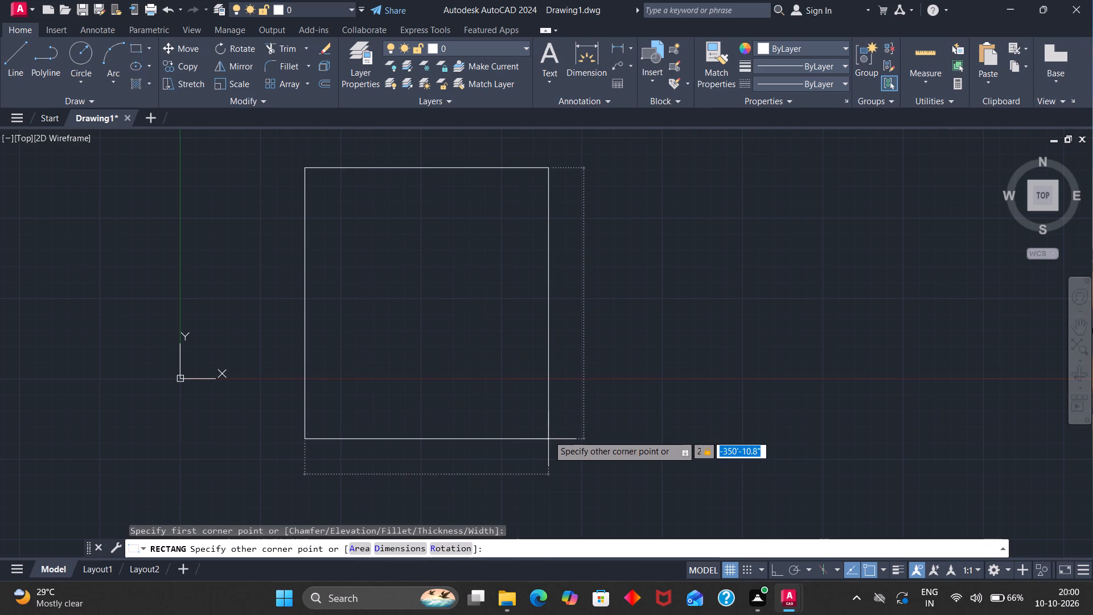
pyautogui.press('4')
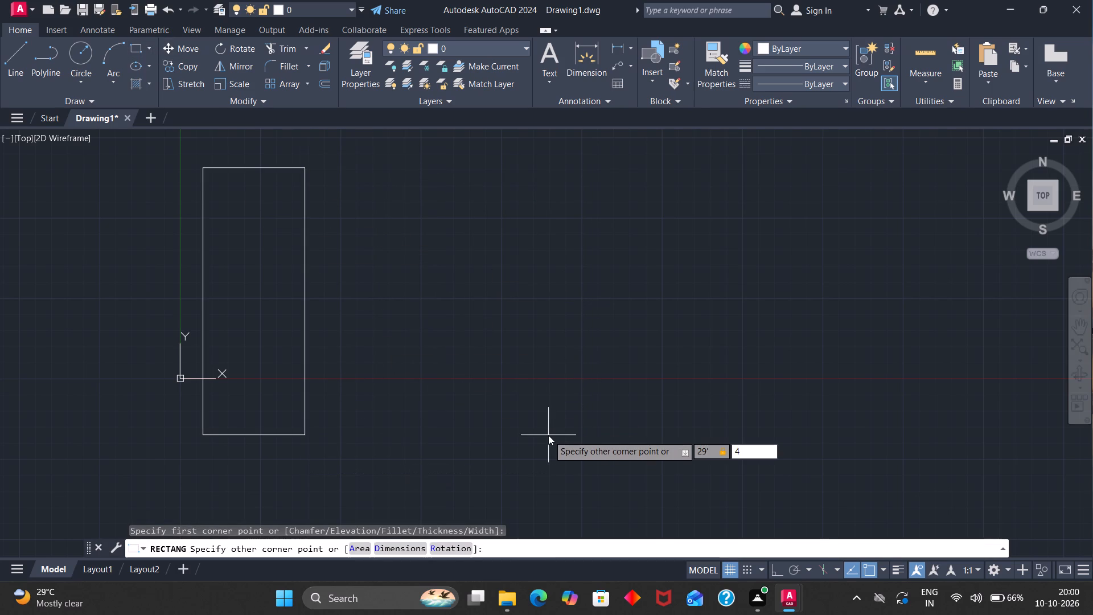
pyautogui.press('3')
pyautogui.press("'")
pyautogui.press('Return')
# Offset the outer rectangle 9" inward to form the exterior wall thickness.
pyautogui.scroll(3, 293, 129)
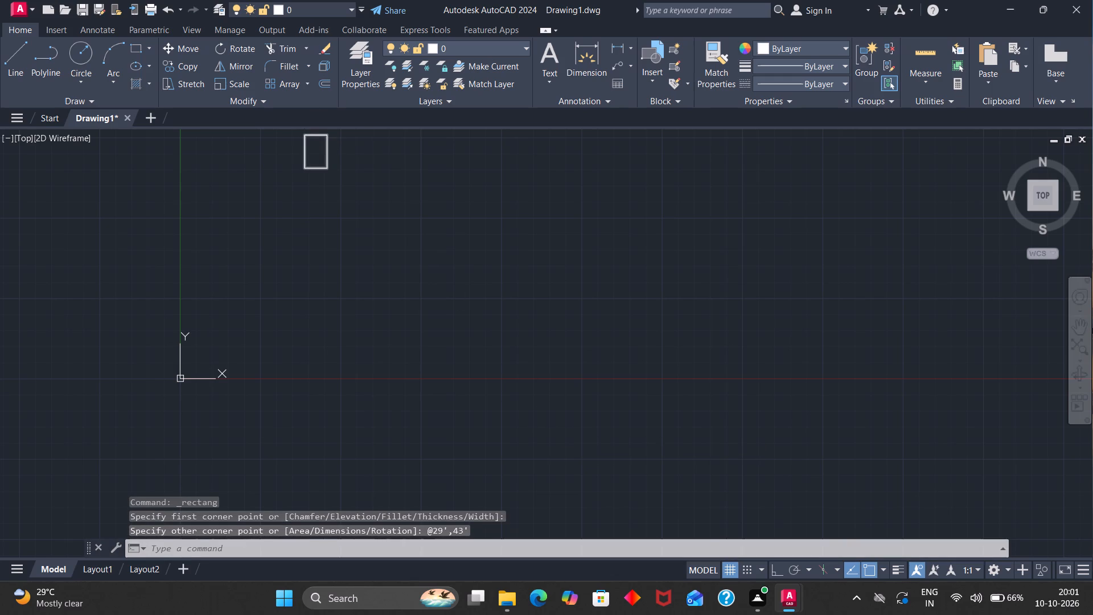
pyautogui.scroll(6, 299, 134)
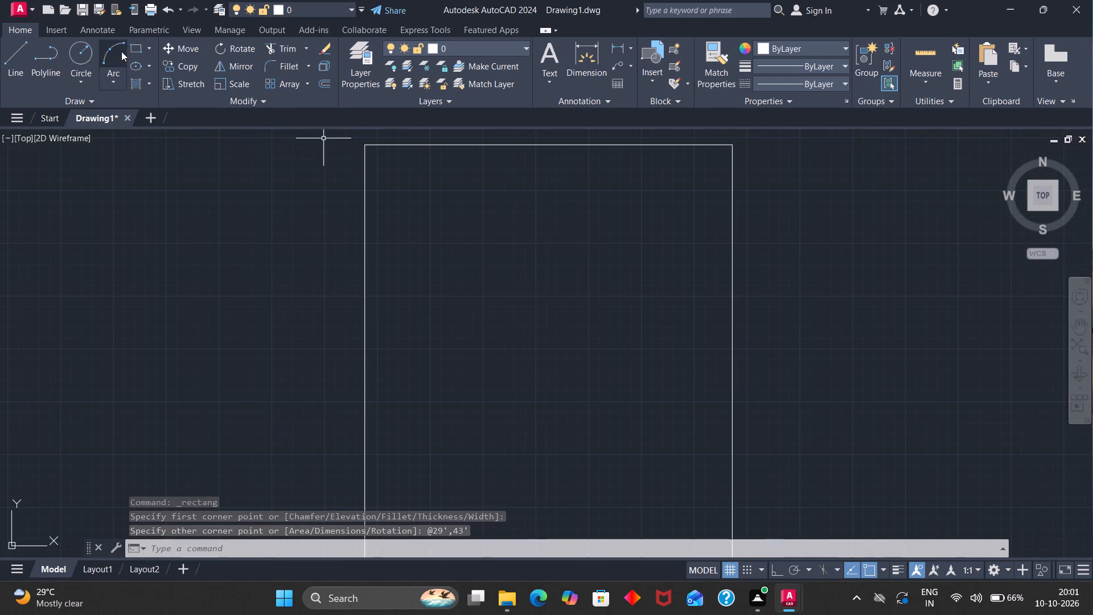
pyautogui.click(132, 47)
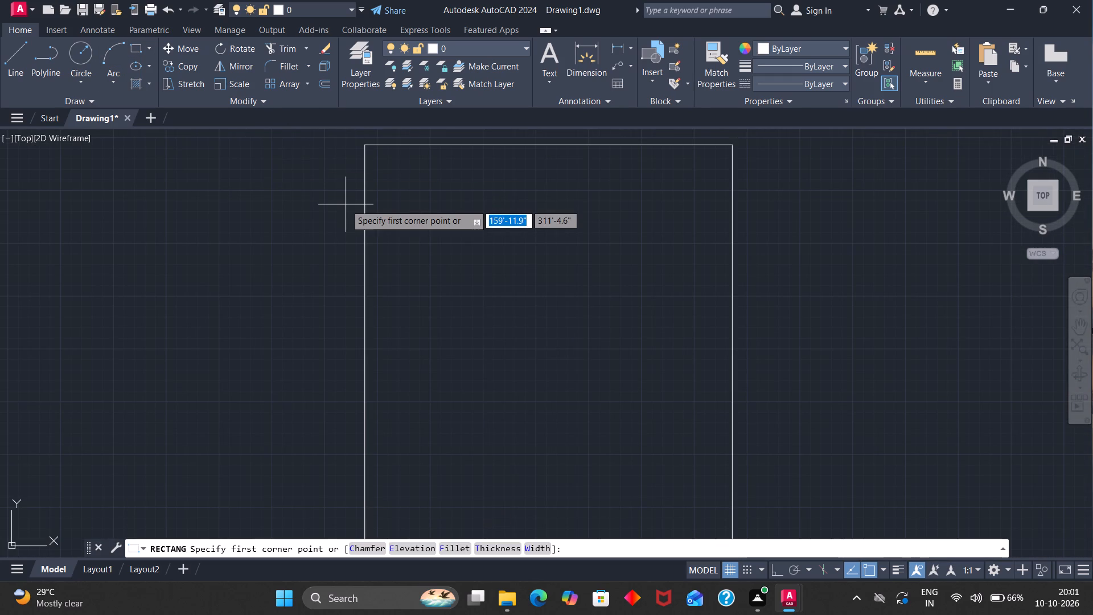
pyautogui.press('Escape')
pyautogui.press('o')
pyautogui.press('Return')
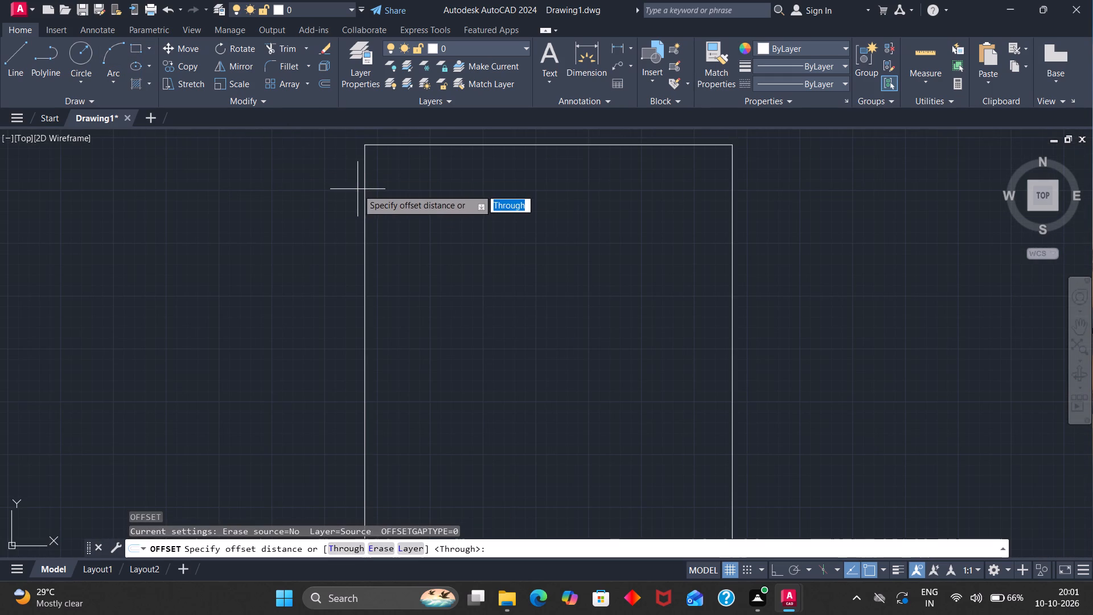
pyautogui.press('9')
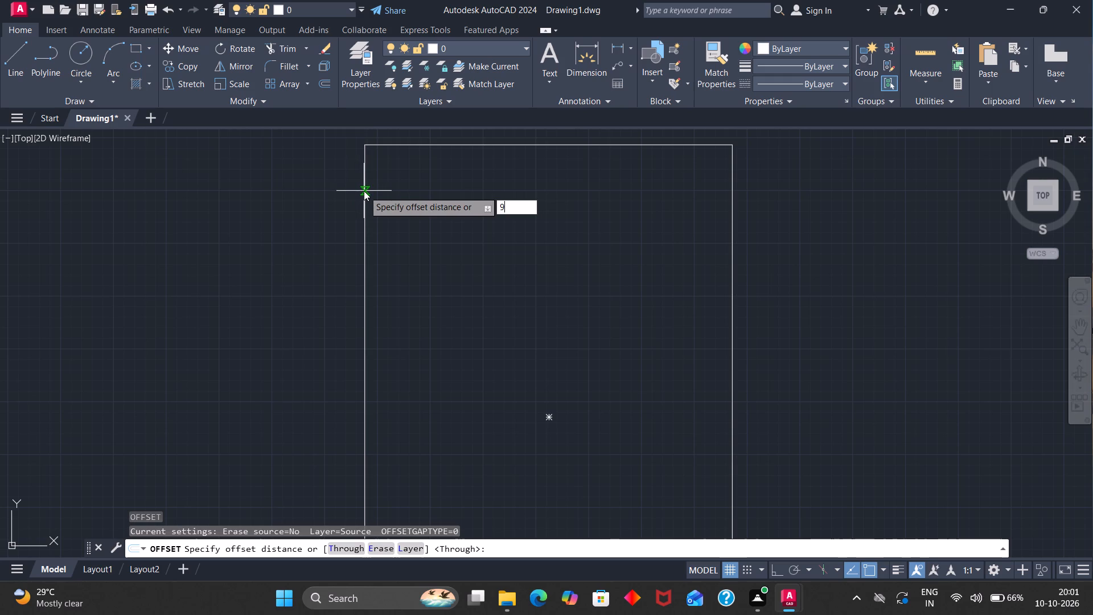
pyautogui.press('Return')
pyautogui.click(365, 191)
pyautogui.click(405, 211)
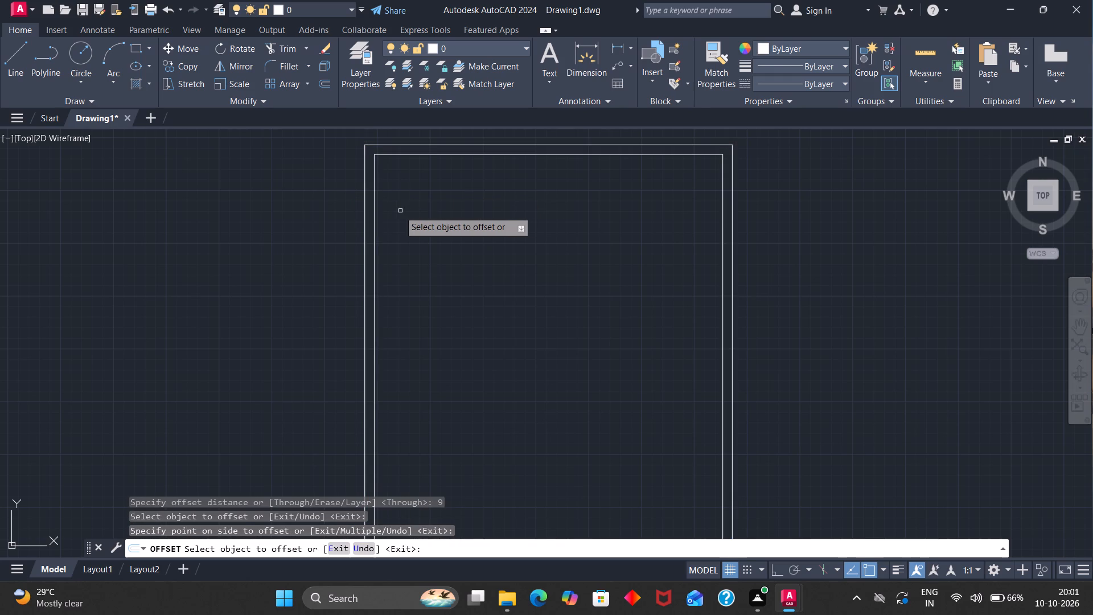
pyautogui.scroll(-2, 394, 210)
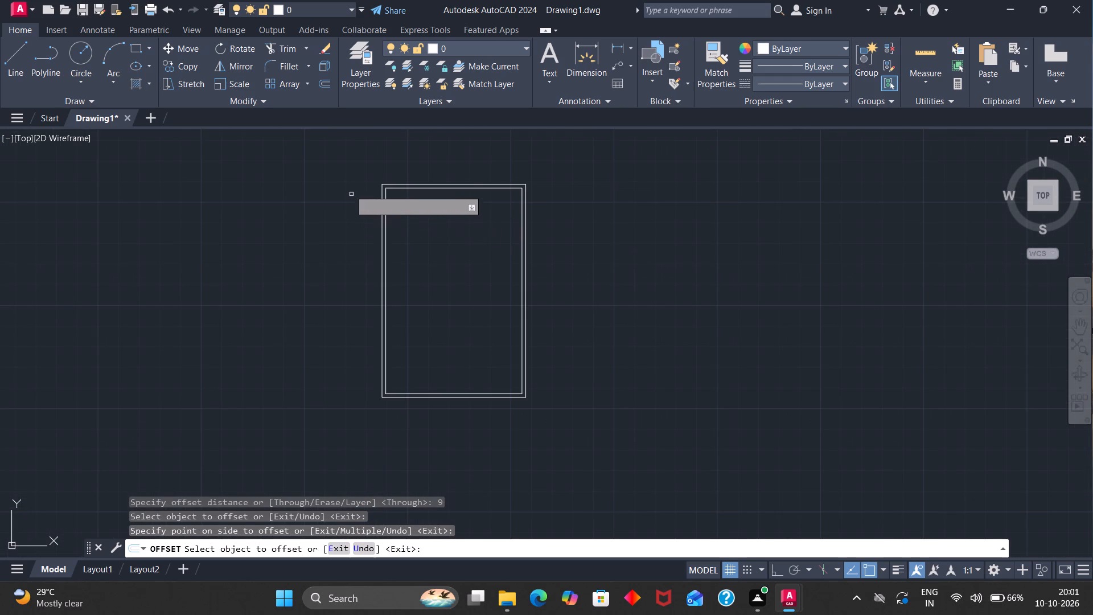
pyautogui.press('Escape')
# Explode both the outer and inner wall rectangles into separate lines.
pyautogui.moveTo(351, 181); pyautogui.dragTo(376, 179)
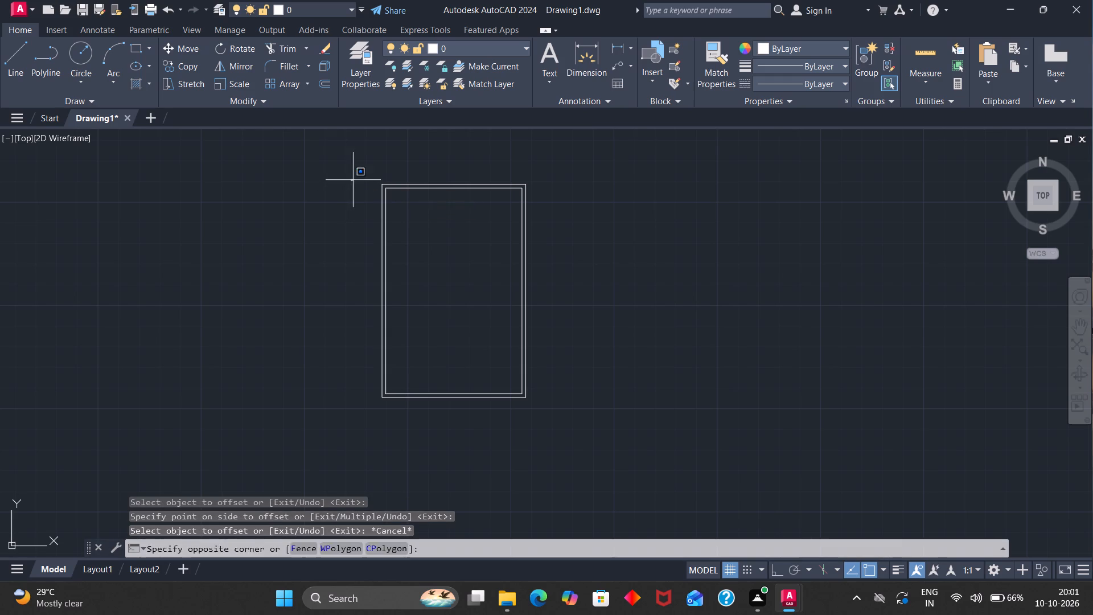
pyautogui.moveTo(376, 179); pyautogui.dragTo(713, 329)
pyautogui.moveTo(643, 307); pyautogui.dragTo(266, 351)
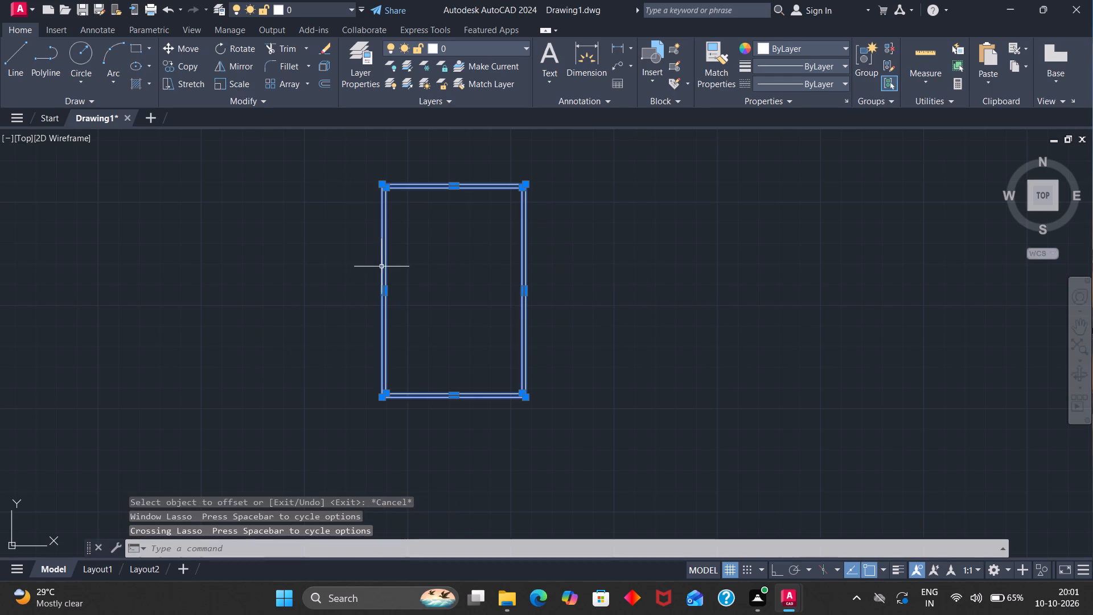
pyautogui.press('x')
pyautogui.press('Return')
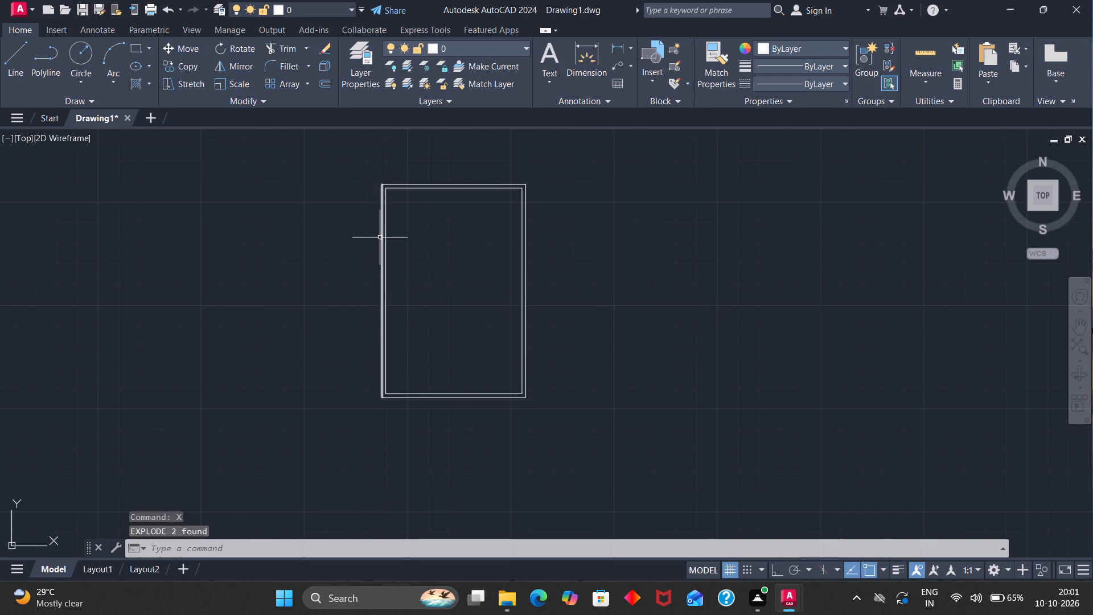
# Offset the left exterior wall's inner line 12' into the plan, and offset that new line 4" further right as a partition.
pyautogui.scroll(1, 369, 192)
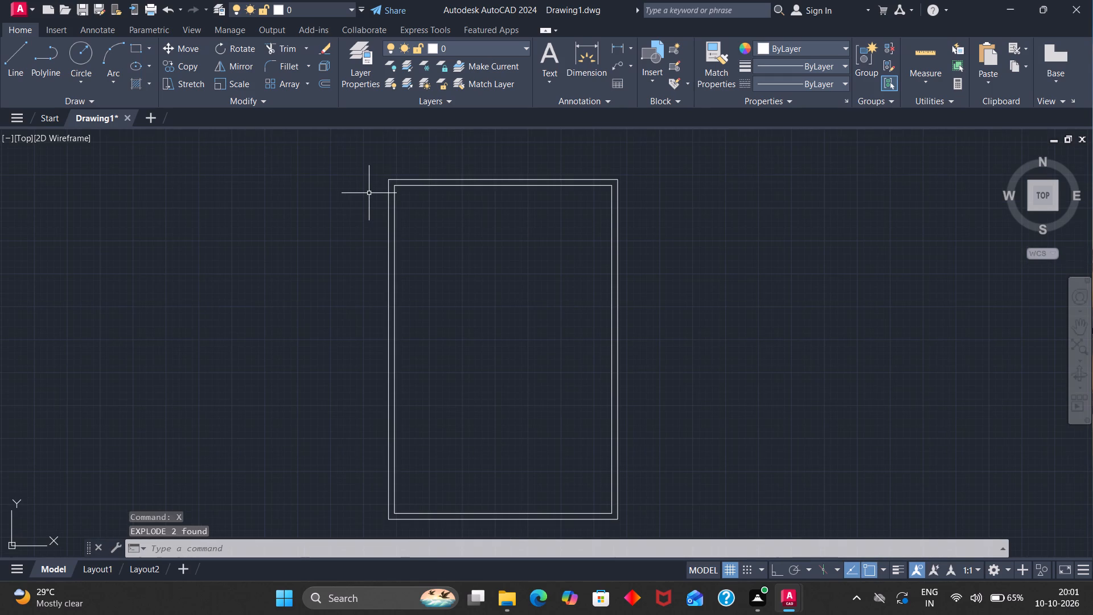
pyautogui.press('o')
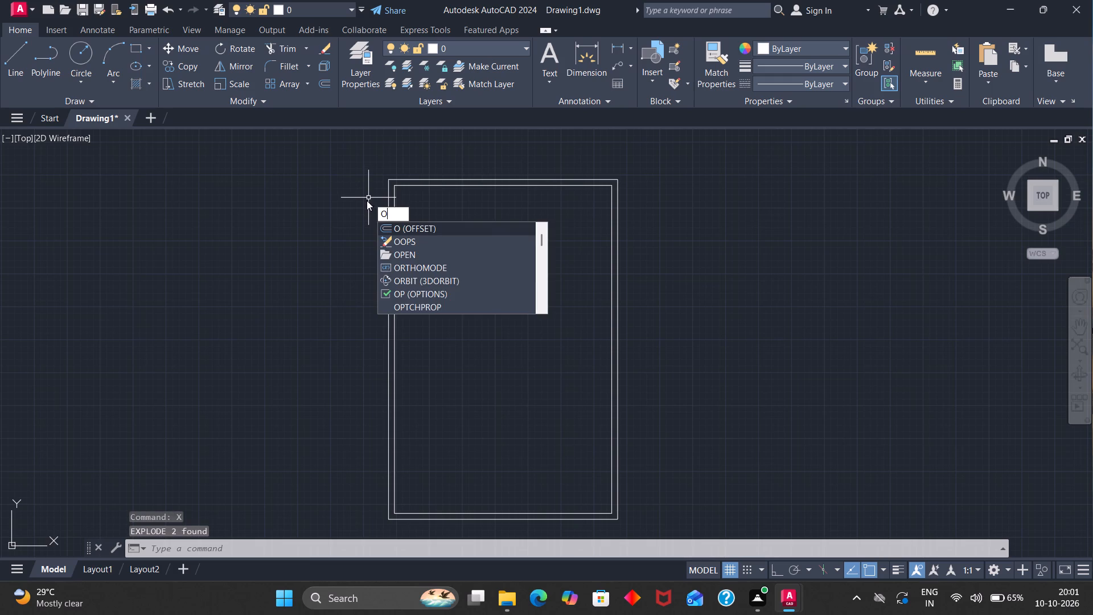
pyautogui.press('Return')
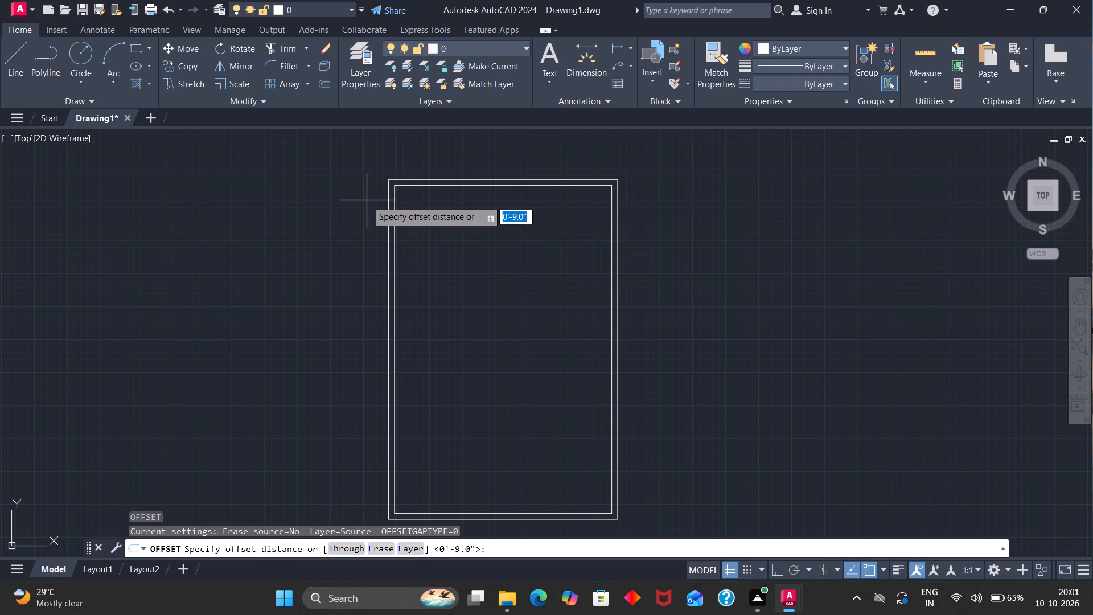
pyautogui.write("12'")
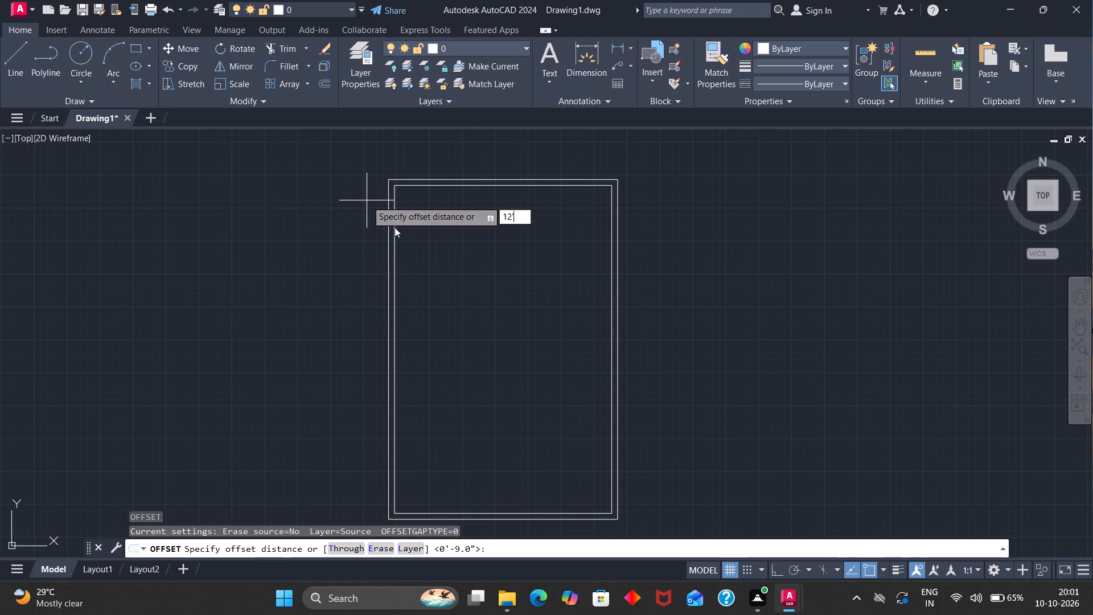
pyautogui.press('Return')
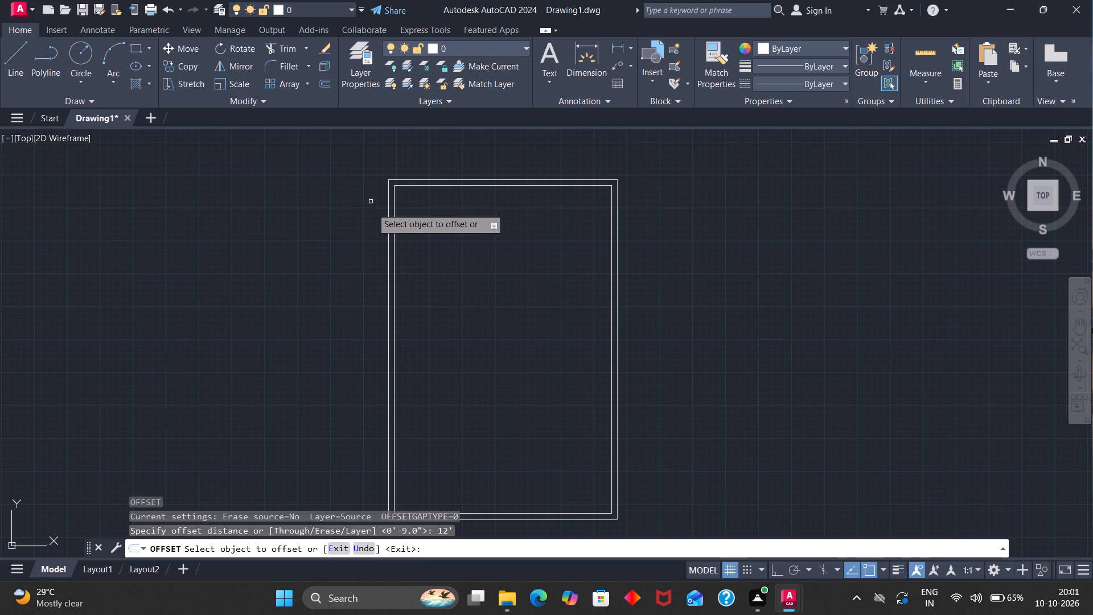
pyautogui.click(395, 233)
pyautogui.click(457, 252)
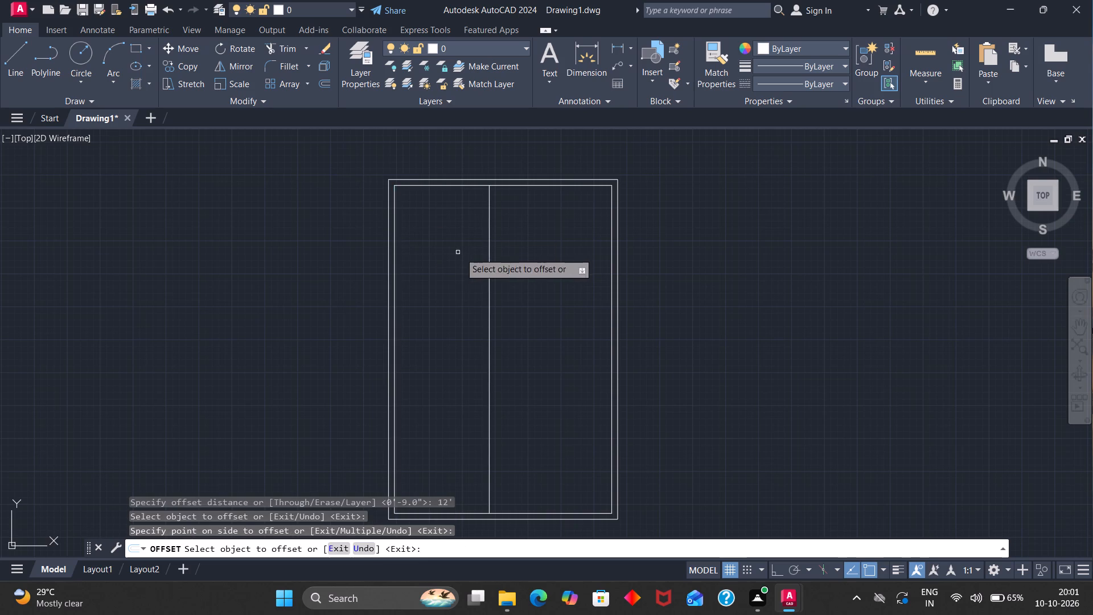
pyautogui.click(489, 245)
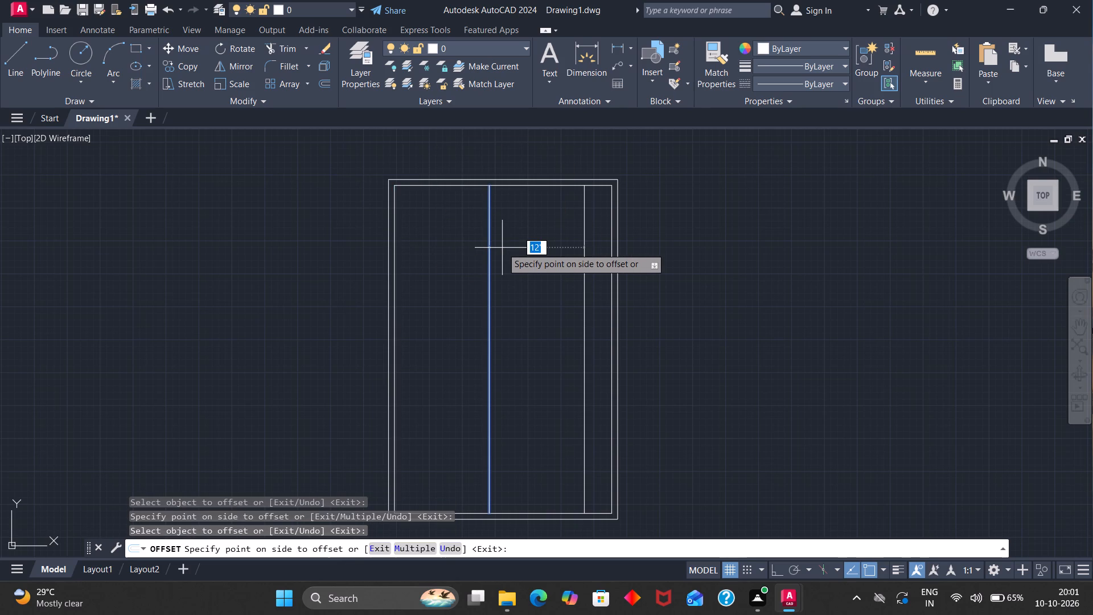
pyautogui.press('4')
pyautogui.press('Return')
# Offset the top exterior wall's inner line 14' down, and offset that new line 4" further down as a horizontal partition.
pyautogui.click(446, 185)
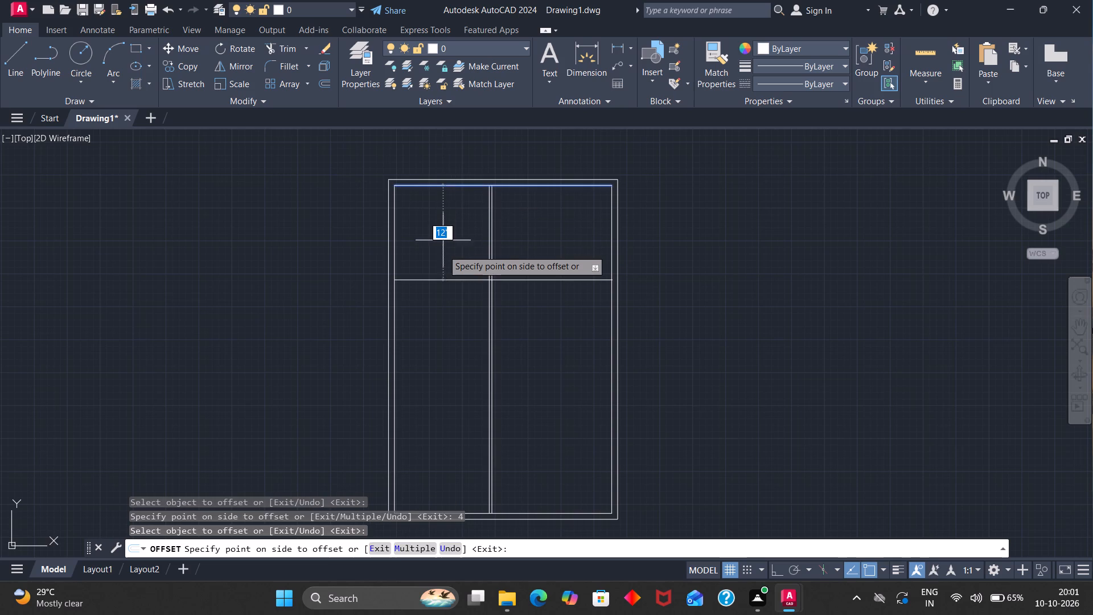
pyautogui.write("14'")
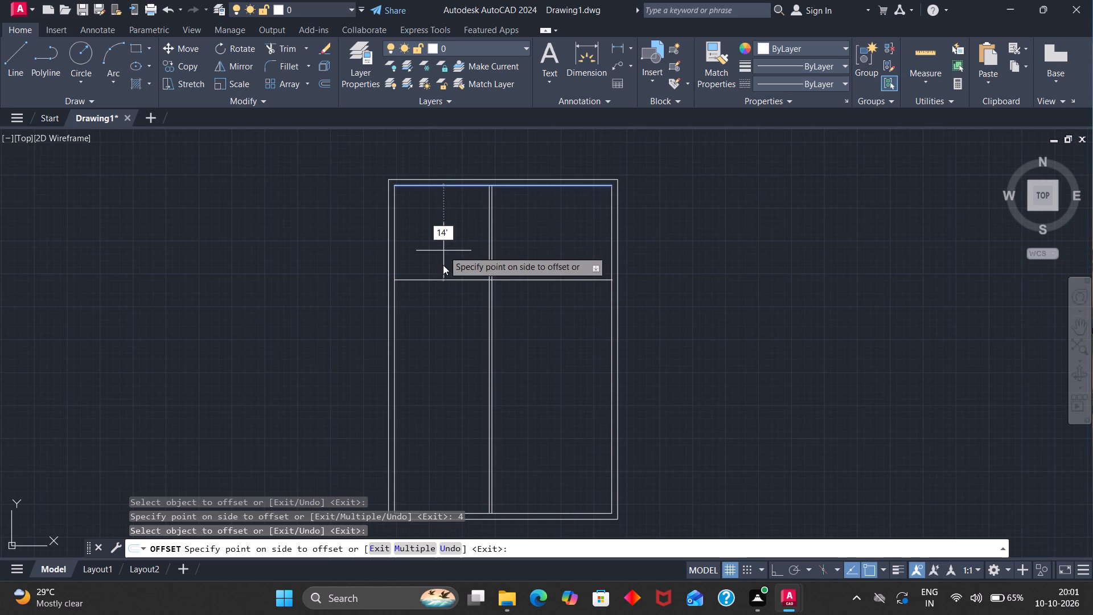
pyautogui.press('Return')
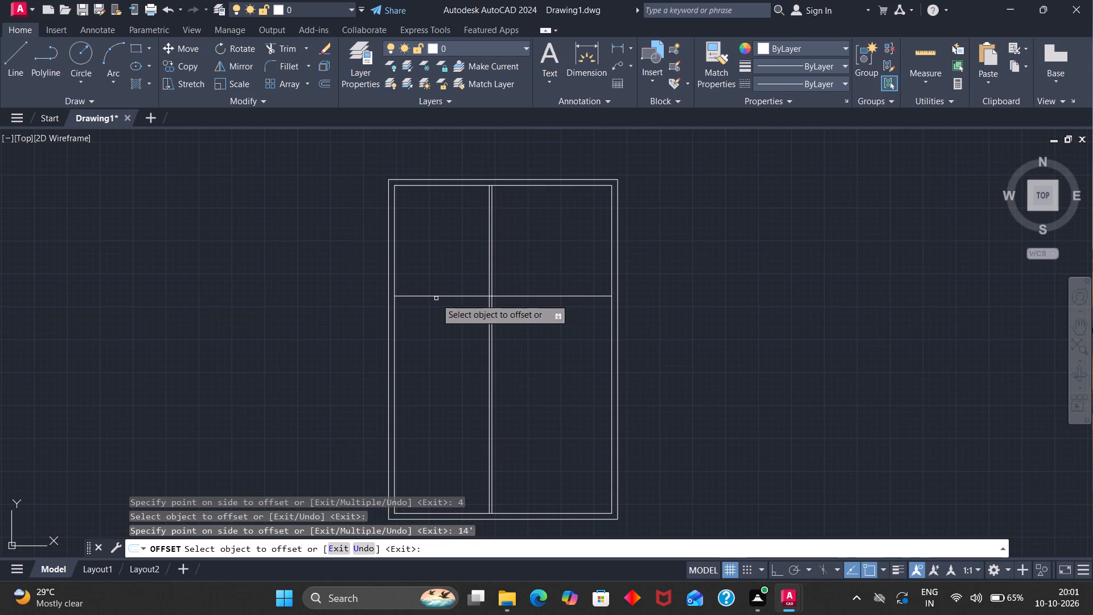
pyautogui.click(436, 294)
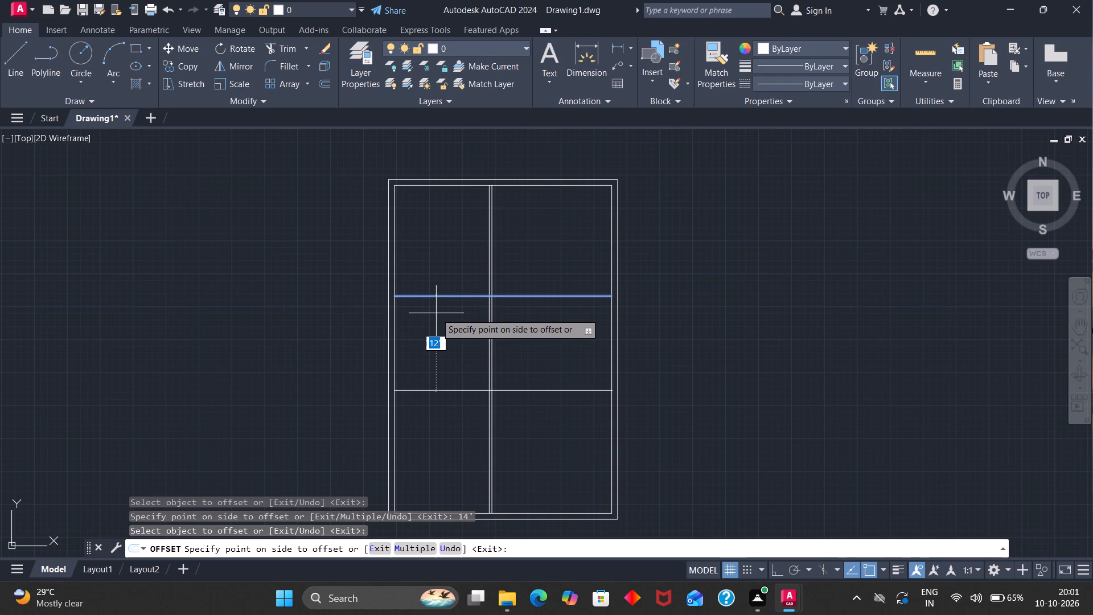
pyautogui.press('4')
pyautogui.press('Return')
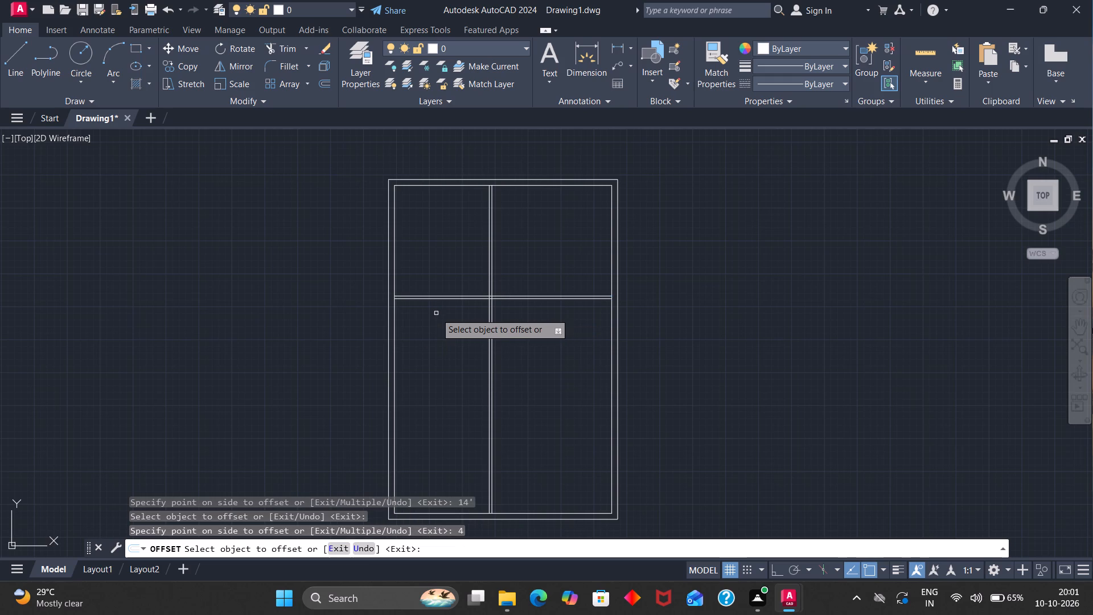
# Offset the vertical partition's right line 4' to the right, and offset that new line 4" further right as a second partition.
pyautogui.scroll(2, 487, 244)
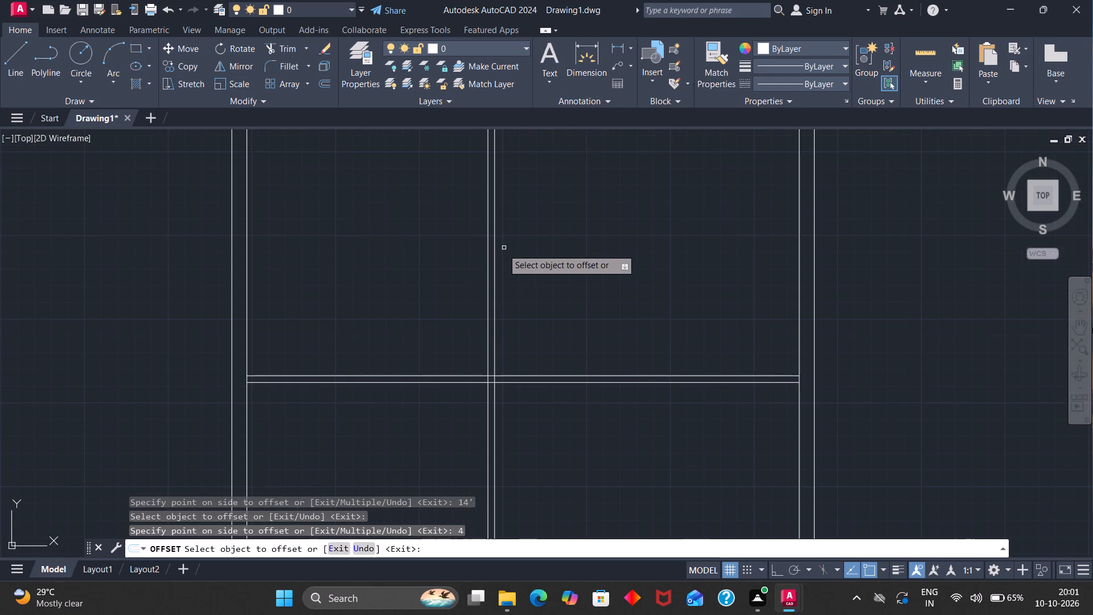
pyautogui.click(495, 255)
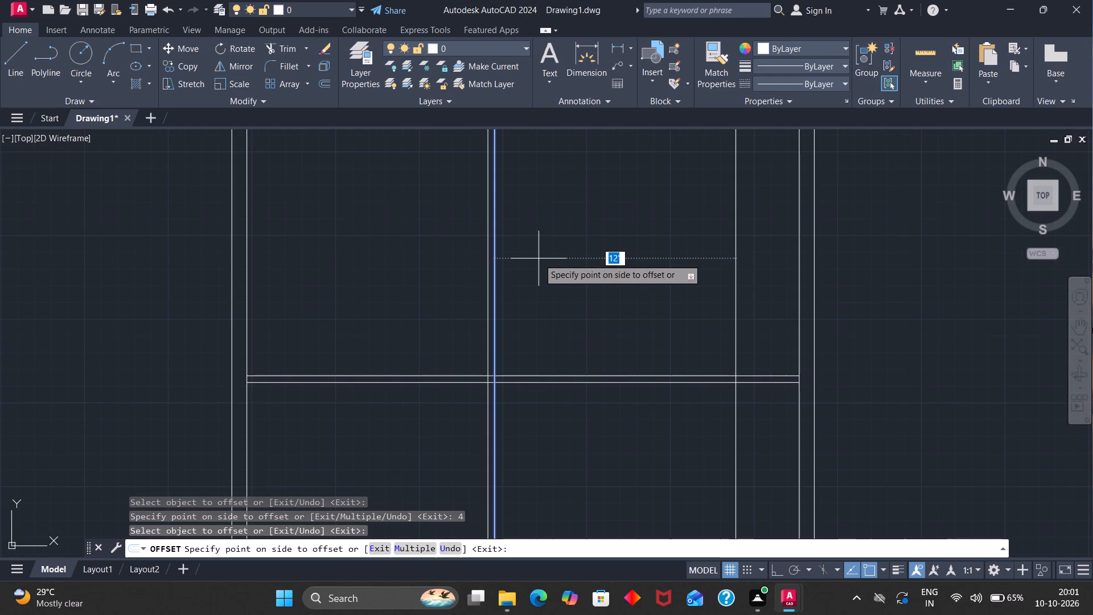
pyautogui.press('4')
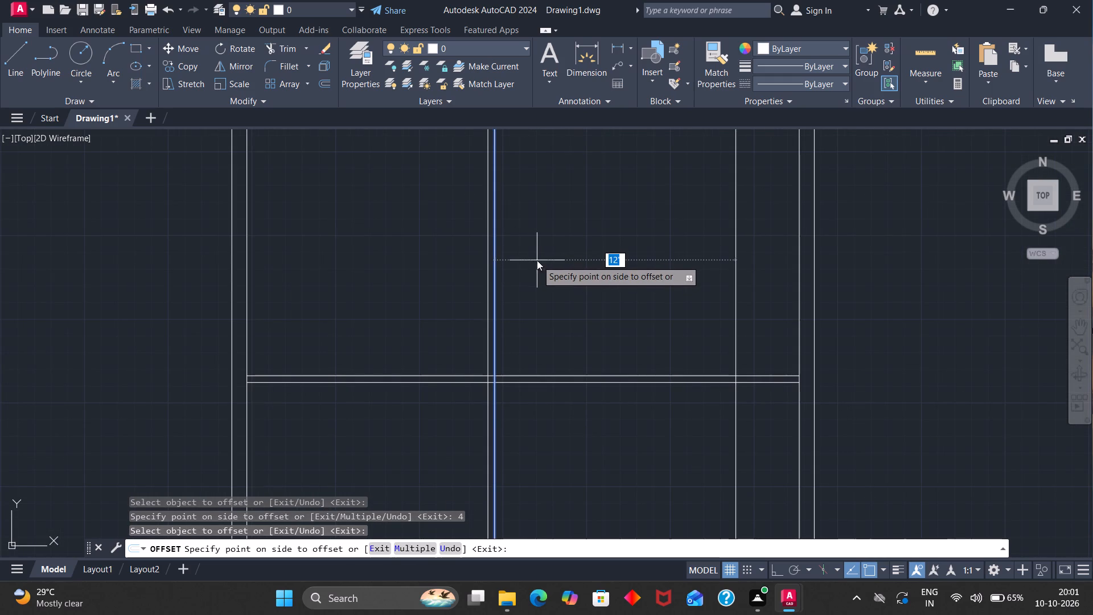
pyautogui.press("'")
pyautogui.press('Return')
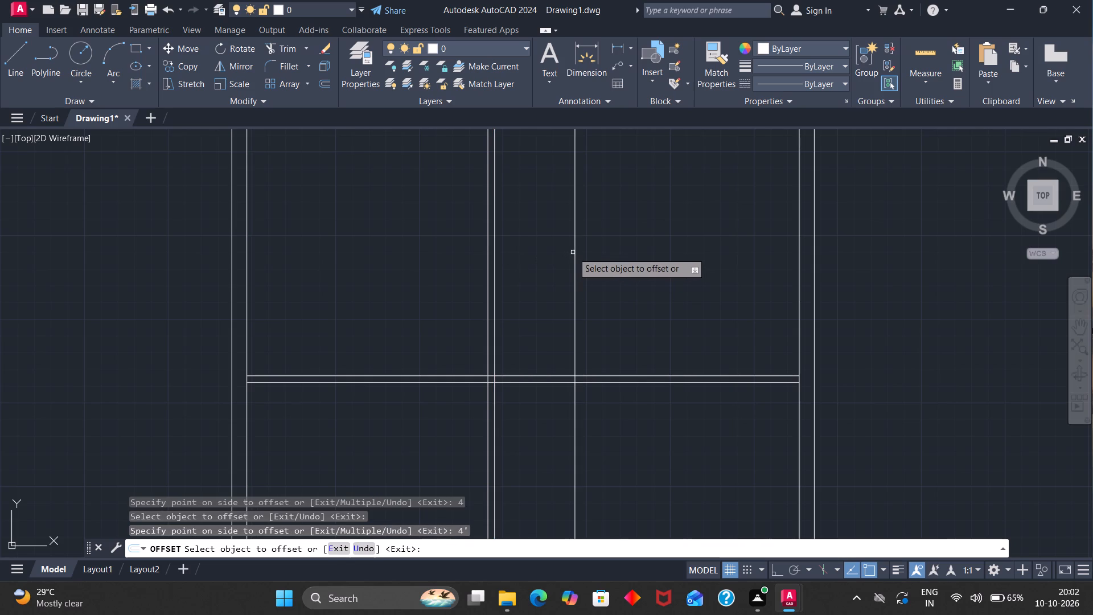
pyautogui.click(574, 251)
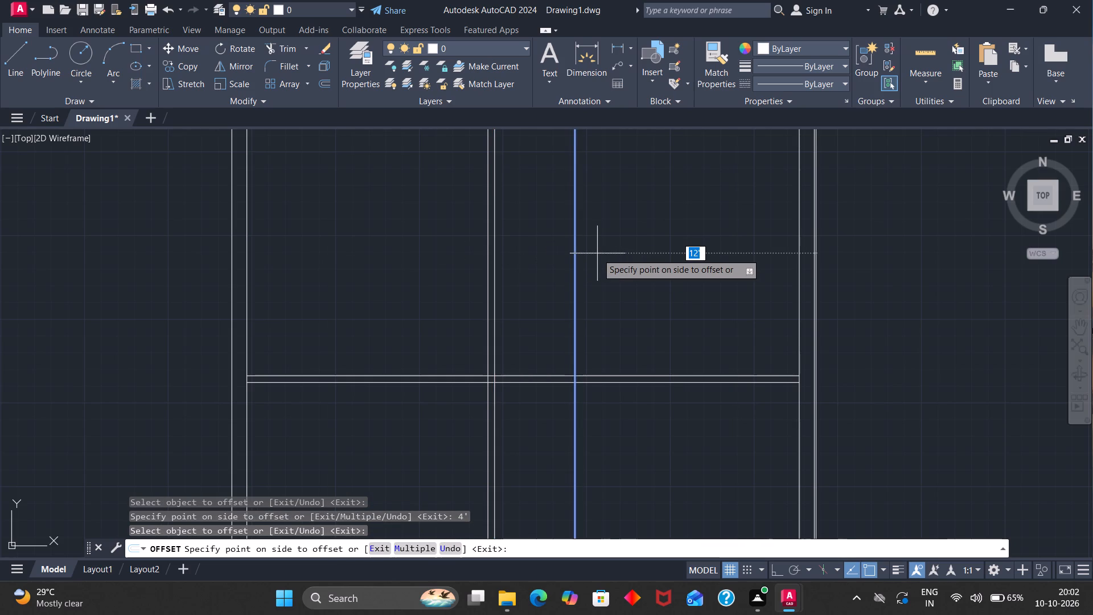
pyautogui.press('4')
pyautogui.press('Return')
# Offset the top exterior wall's inner line 10' down, and offset that new line 4" further down as a horizontal partition.
pyautogui.scroll(-2, 594, 253)
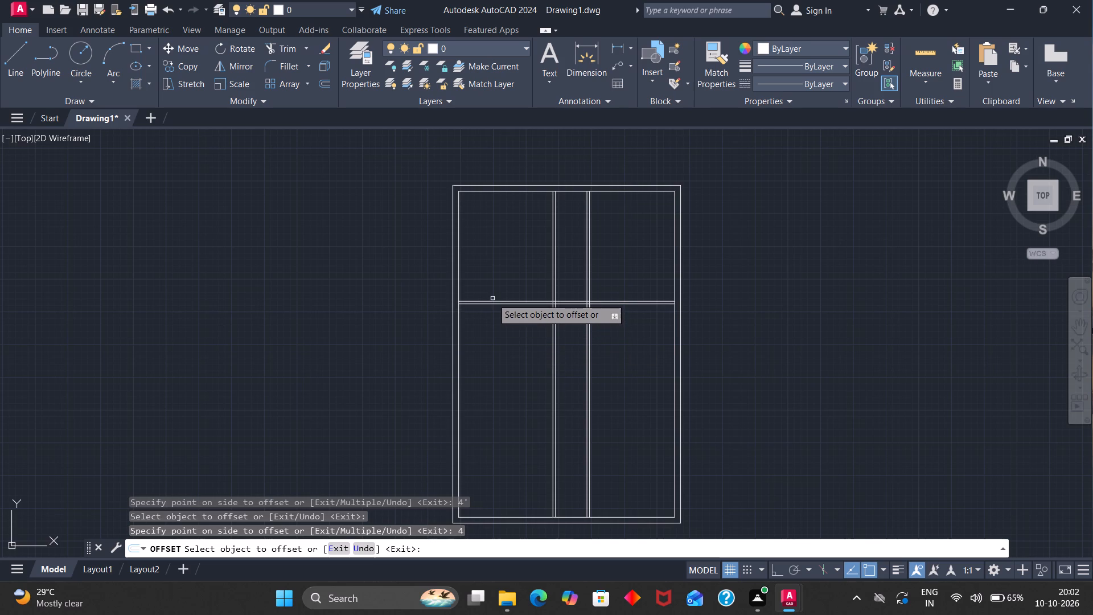
pyautogui.click(568, 191)
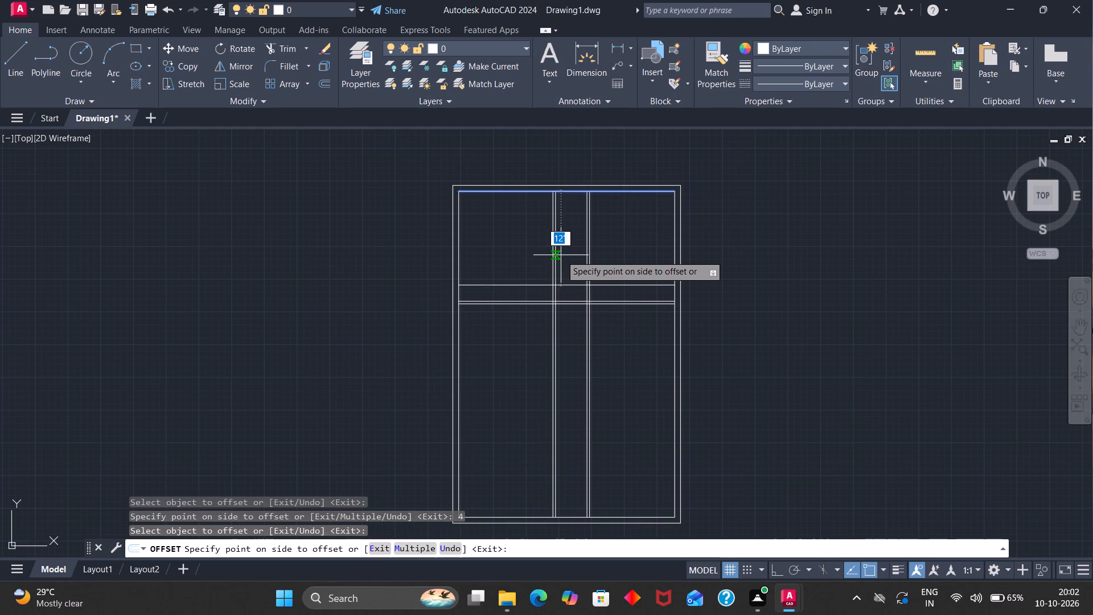
pyautogui.press('1')
pyautogui.press('0')
pyautogui.press("'")
pyautogui.press('Return')
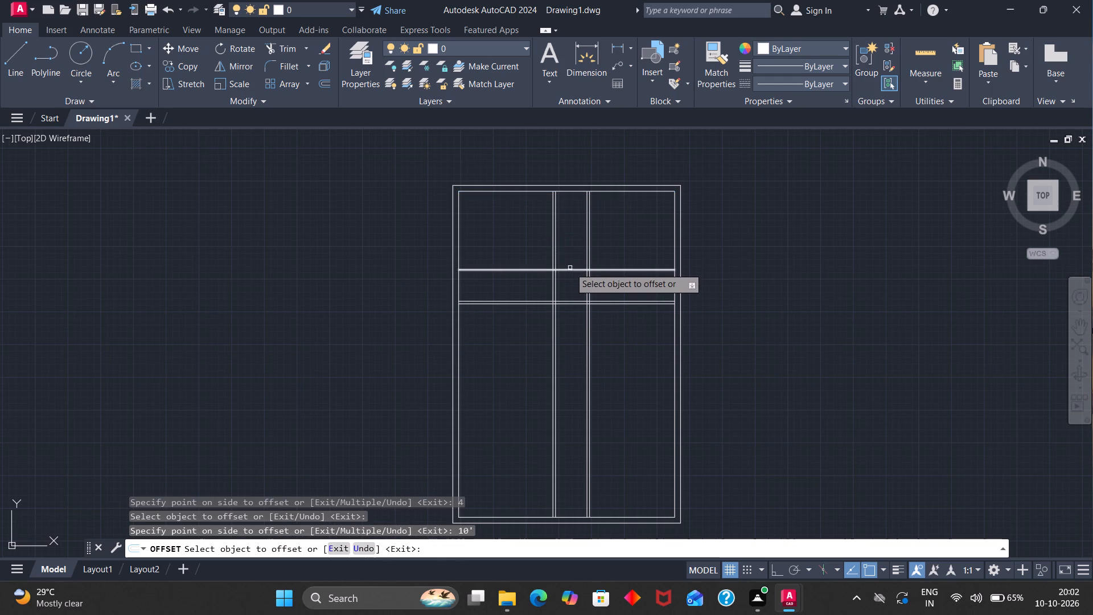
pyautogui.click(570, 268)
pyautogui.press('4')
pyautogui.press('Return')
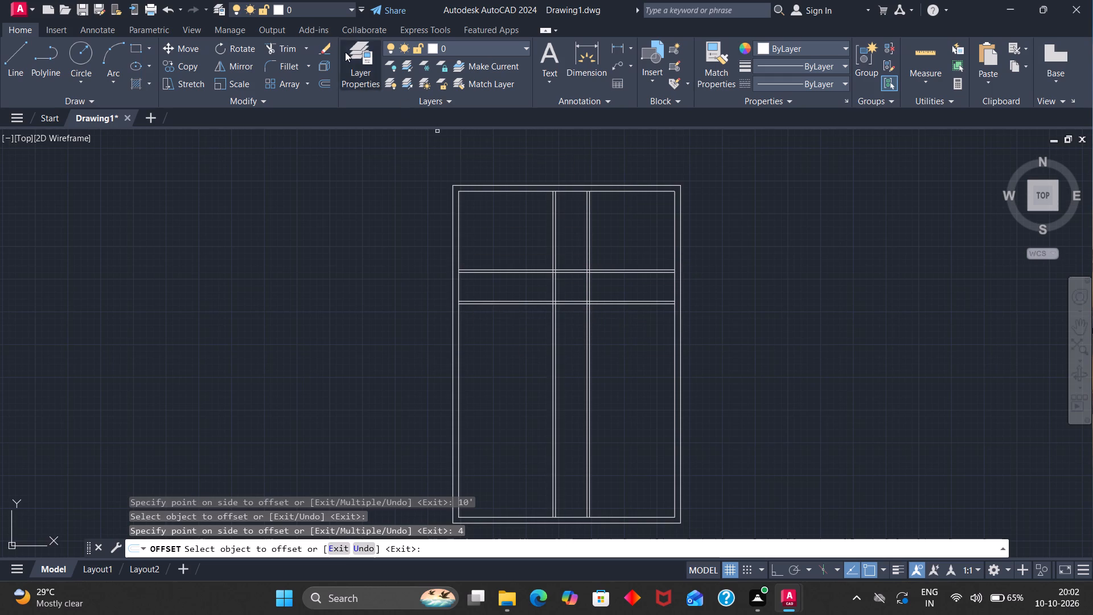
# Trim the 10' horizontal partition left of the first vertical partition, and the 14' horizontal partition across the middle and right bays.
pyautogui.click(286, 43)
pyautogui.moveTo(503, 230); pyautogui.dragTo(511, 291)
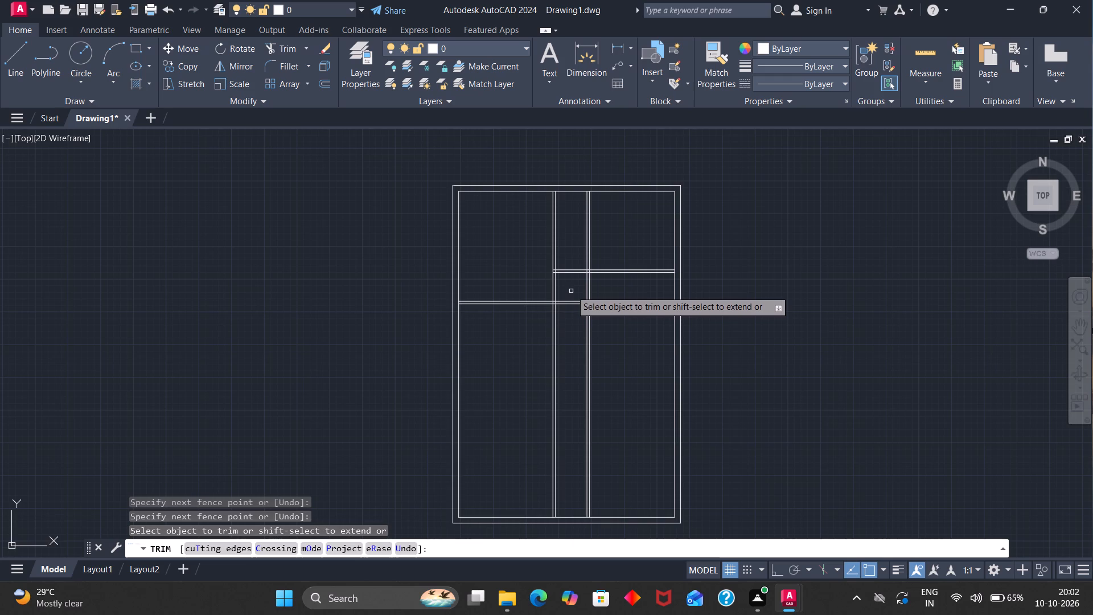
pyautogui.moveTo(571, 288); pyautogui.dragTo(581, 336)
pyautogui.moveTo(617, 286); pyautogui.dragTo(631, 348)
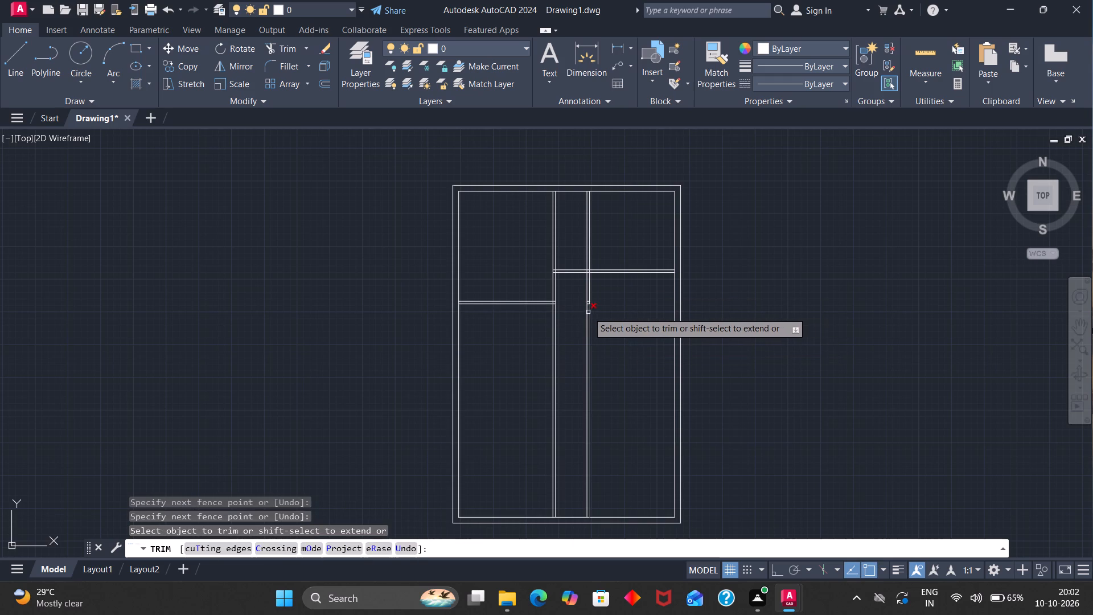
pyautogui.press('Escape')
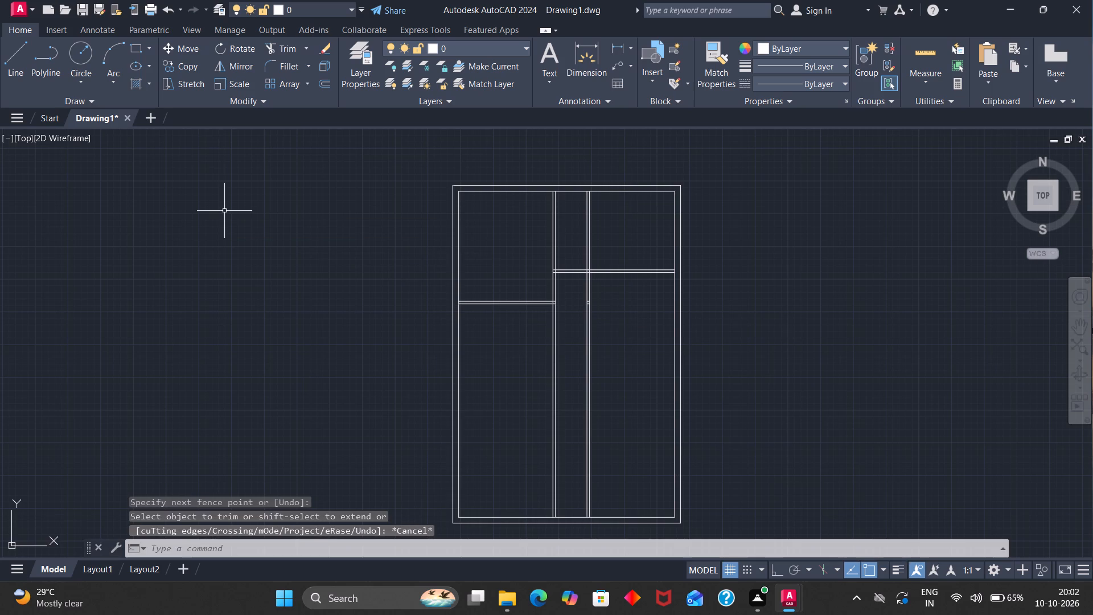
# Offset the left room's horizontal partition lower line 14' down, and offset that new line 4" further down.
pyautogui.press('o')
pyautogui.press('Return')
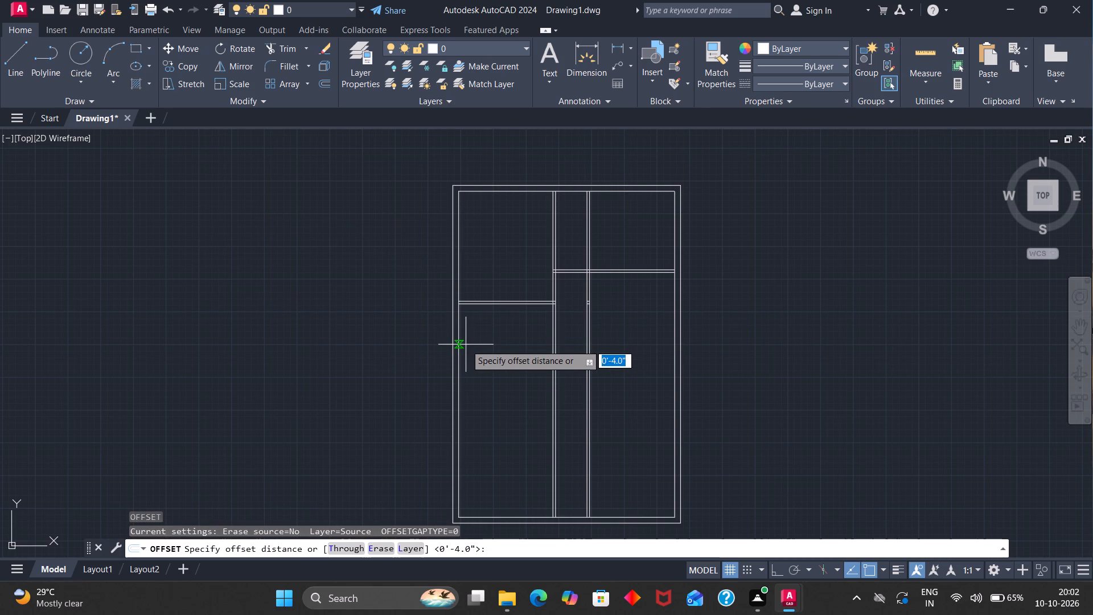
pyautogui.press('1')
pyautogui.write("4'")
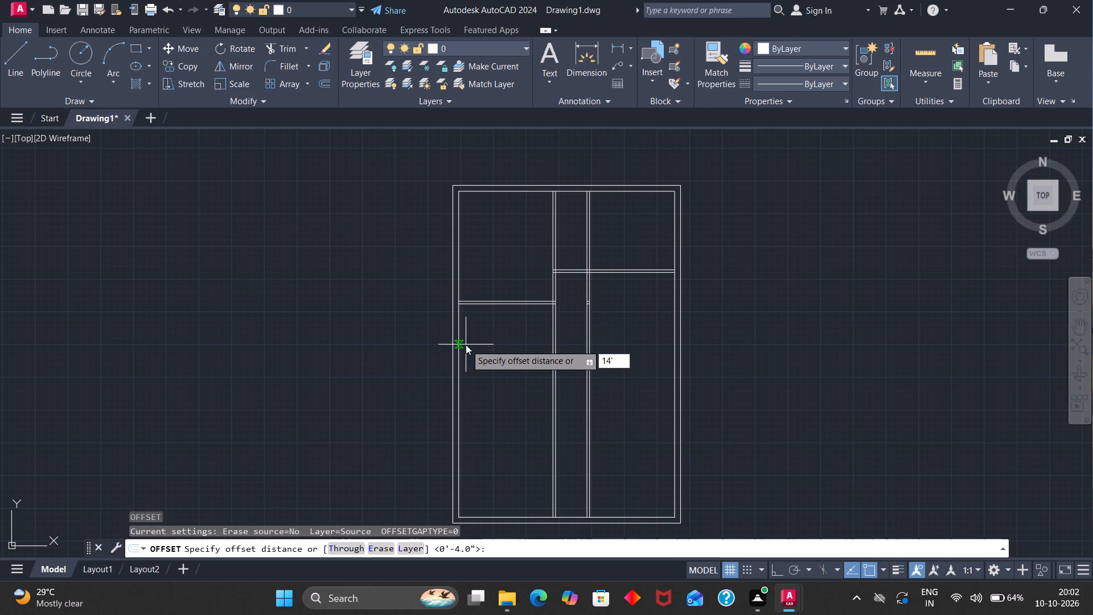
pyautogui.press('Return')
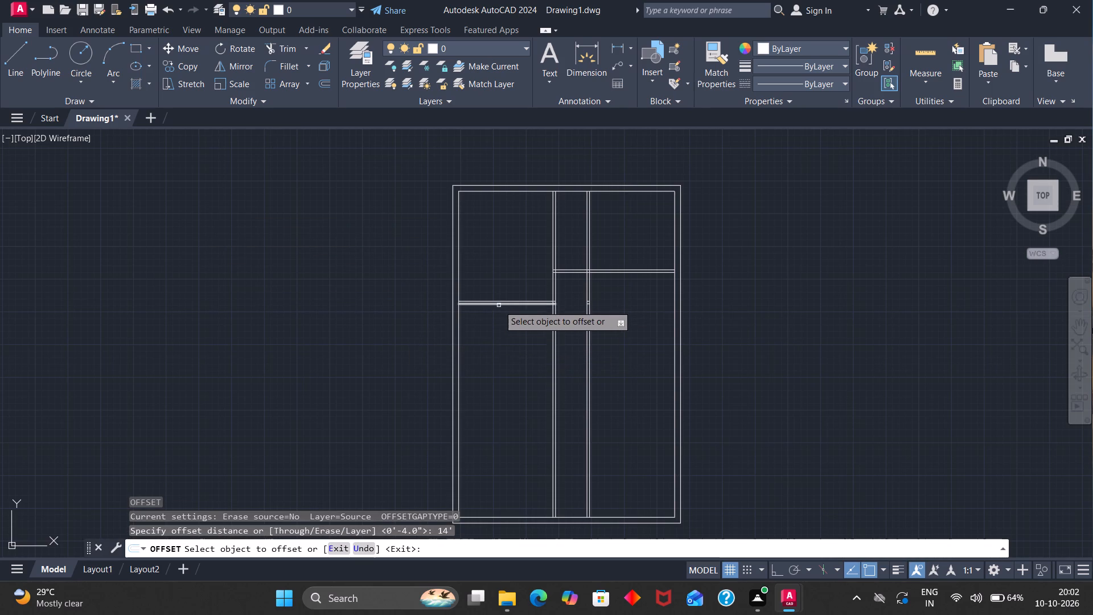
pyautogui.scroll(3, 499, 305)
pyautogui.click(498, 300)
pyautogui.moveTo(513, 408); pyautogui.dragTo(515, 415)
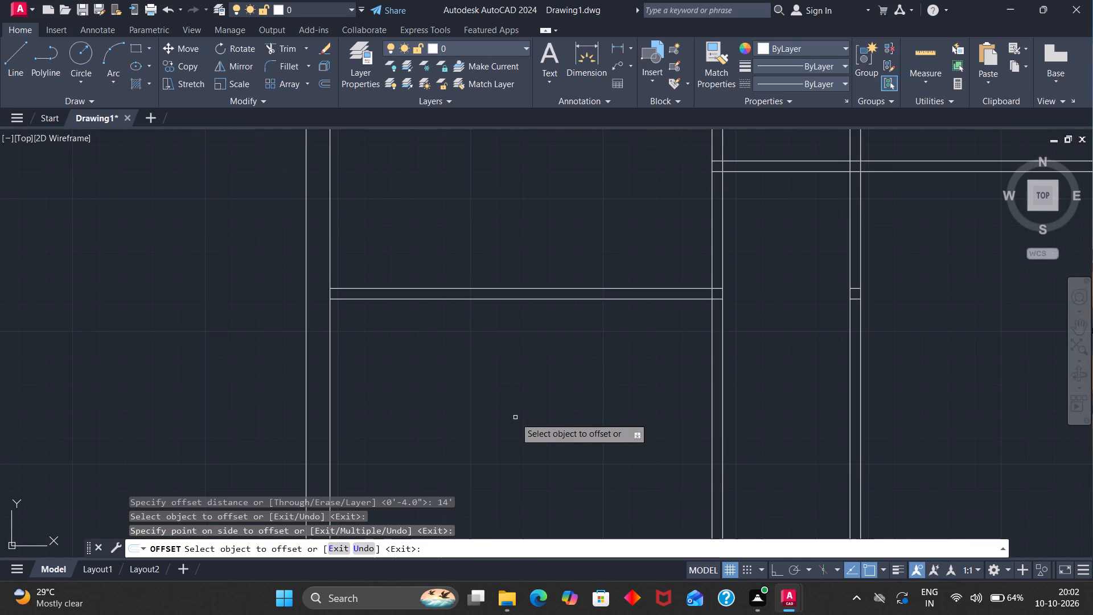
pyautogui.scroll(-4, 515, 417)
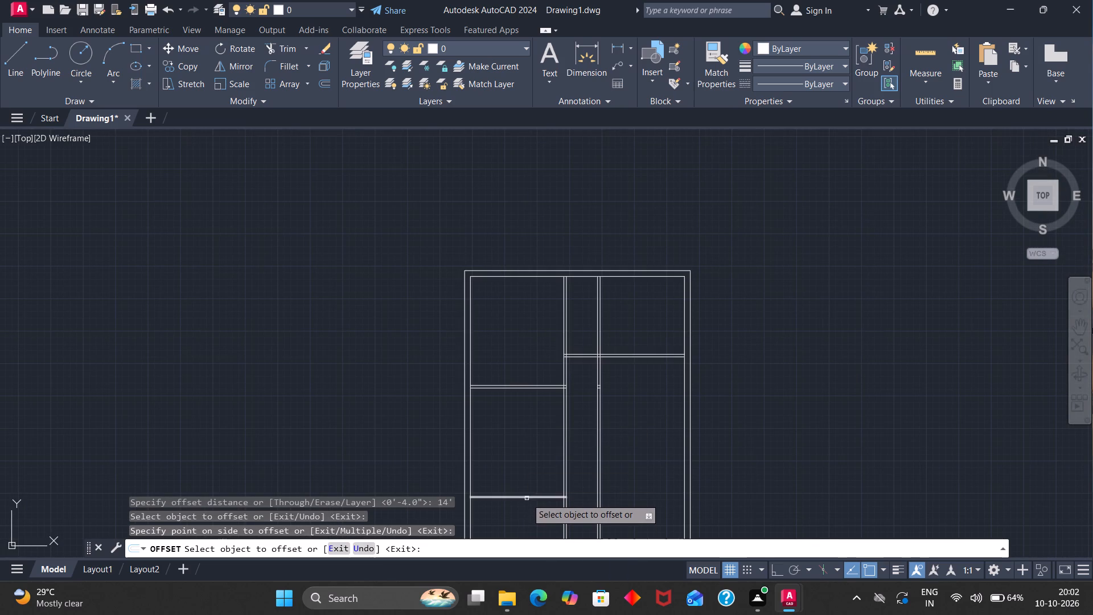
pyautogui.click(527, 498)
pyautogui.press('4')
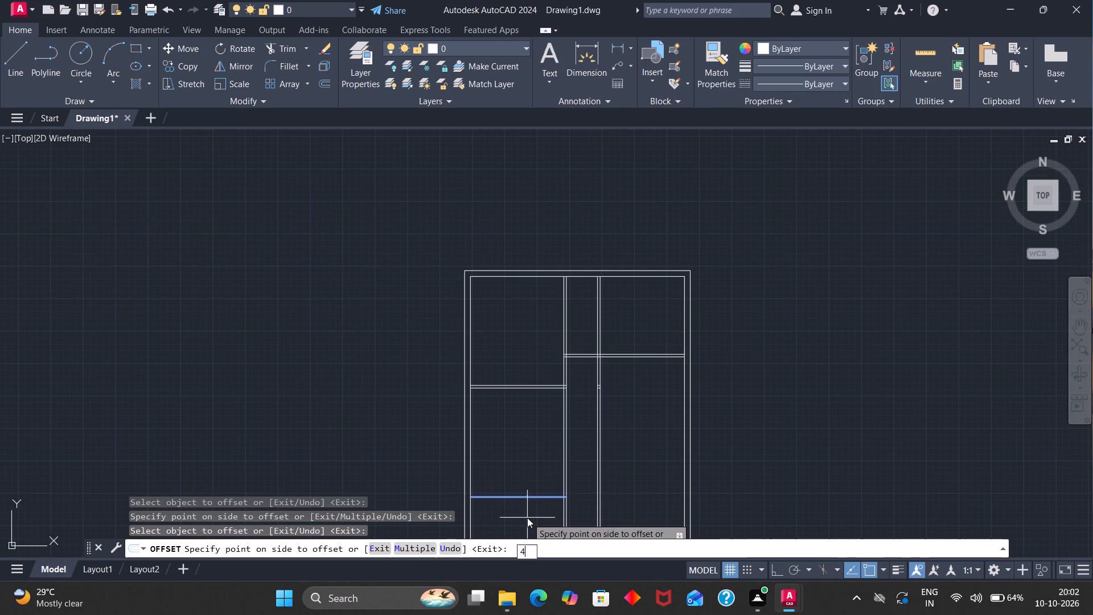
pyautogui.press('Return')
# Offset the lower line of the right side's horizontal partition 16'5" down, and offset that new line 4" further down.
pyautogui.scroll(-2, 527, 516)
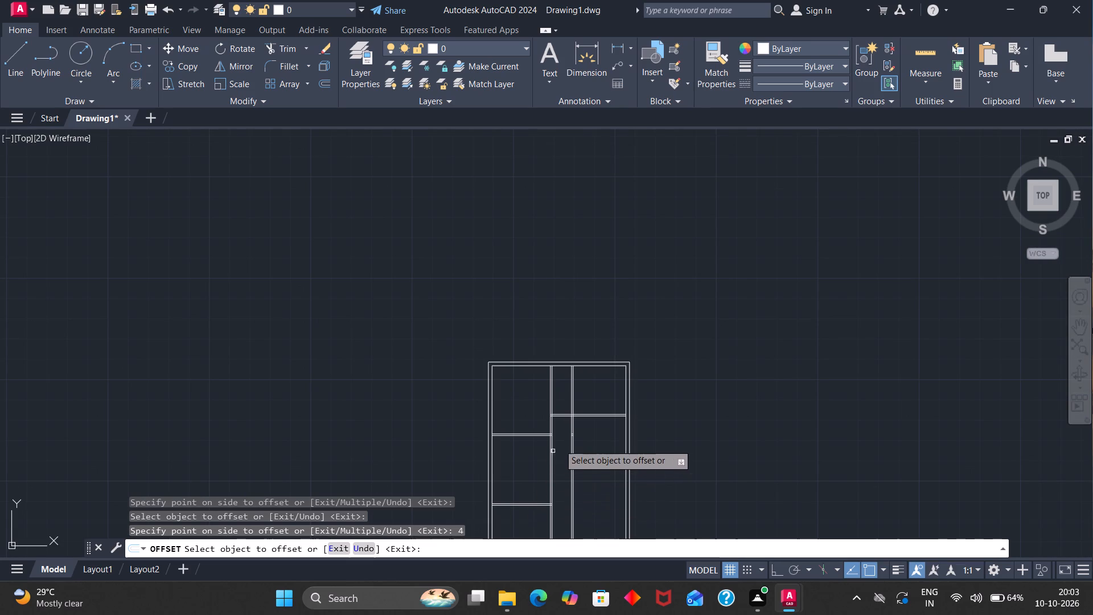
pyautogui.scroll(2, 599, 424)
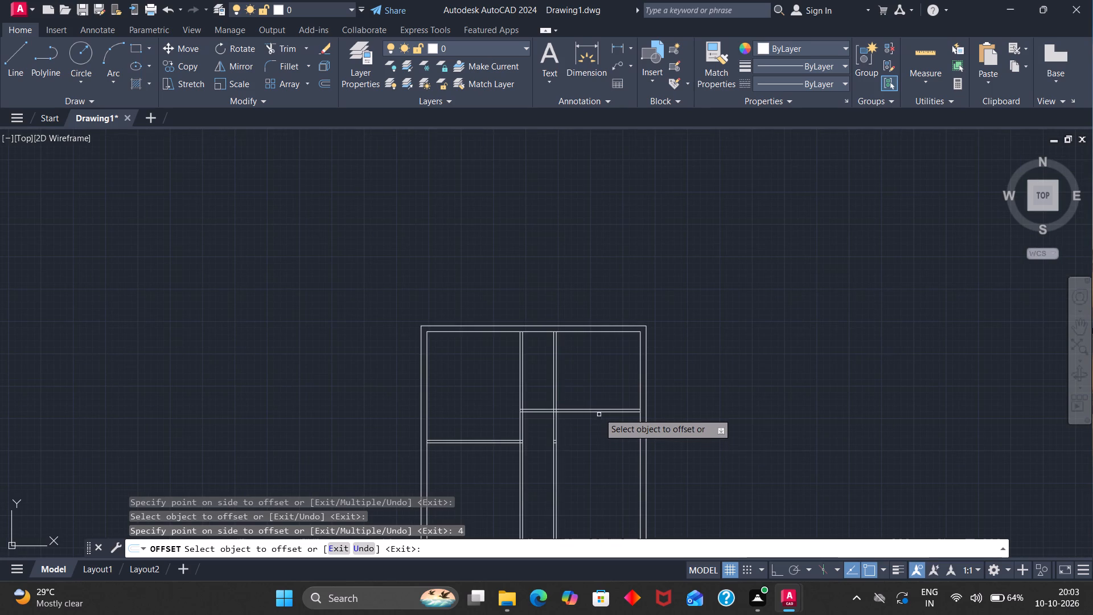
pyautogui.scroll(-1, 582, 433)
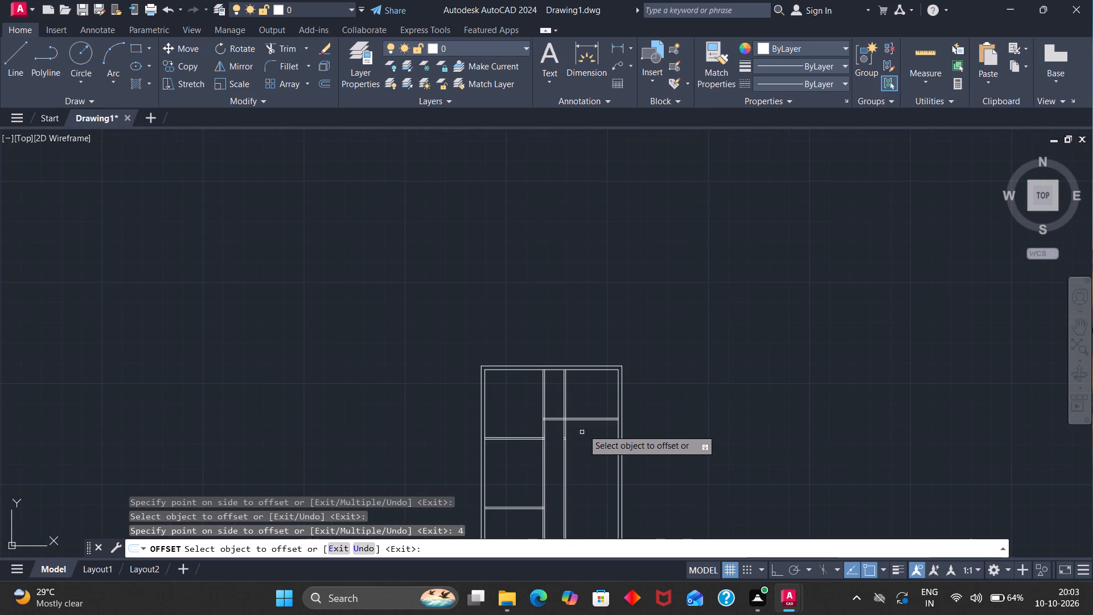
pyautogui.scroll(2, 587, 420)
pyautogui.click(585, 421)
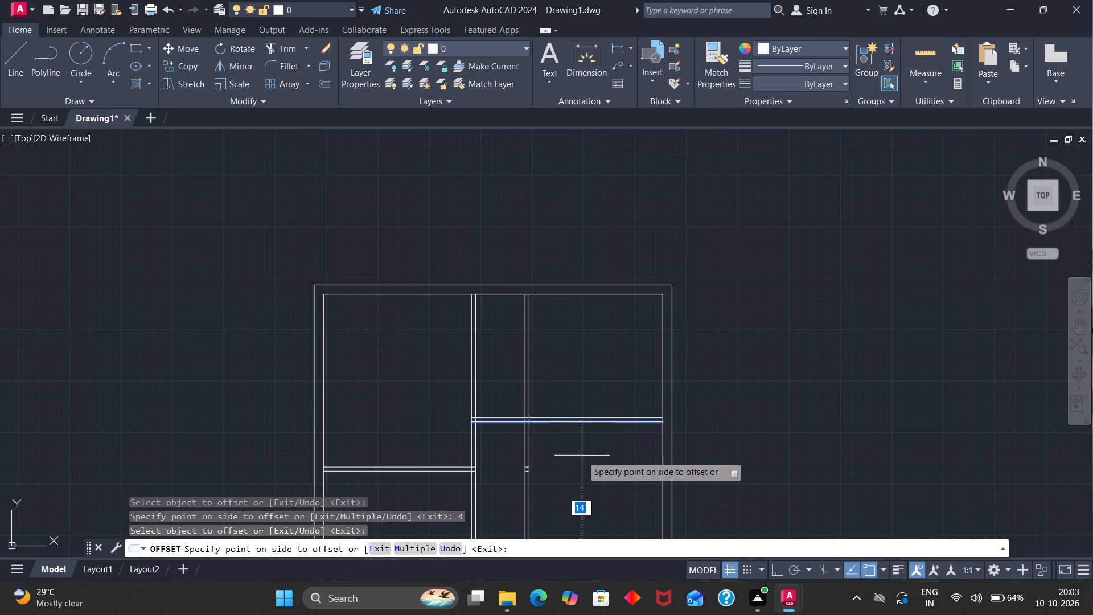
pyautogui.write('16')
pyautogui.write("'5")
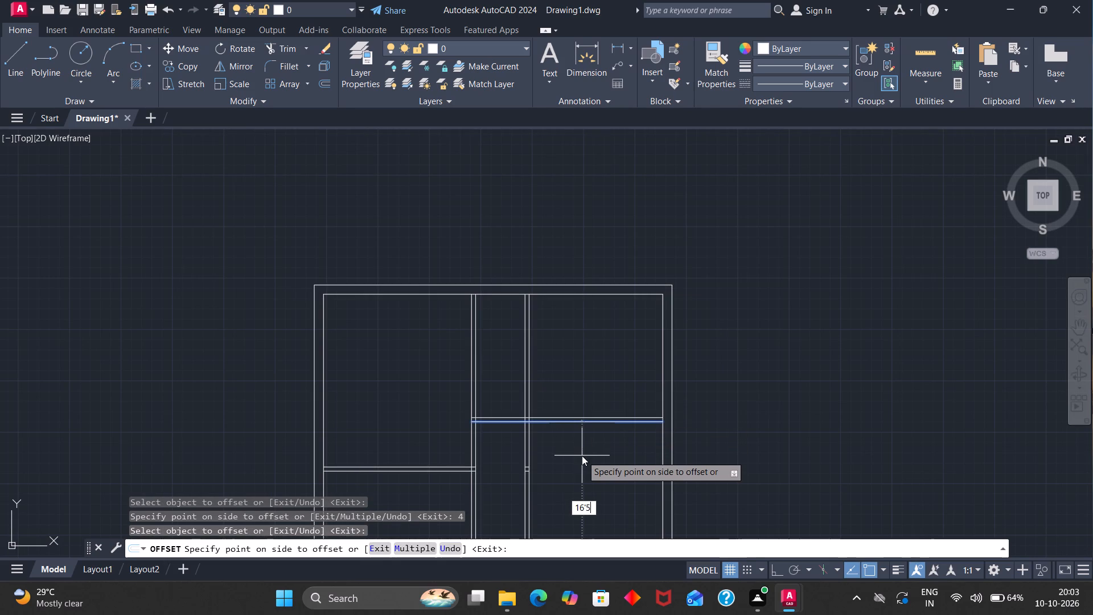
pyautogui.press('Return')
pyautogui.scroll(-3, 584, 451)
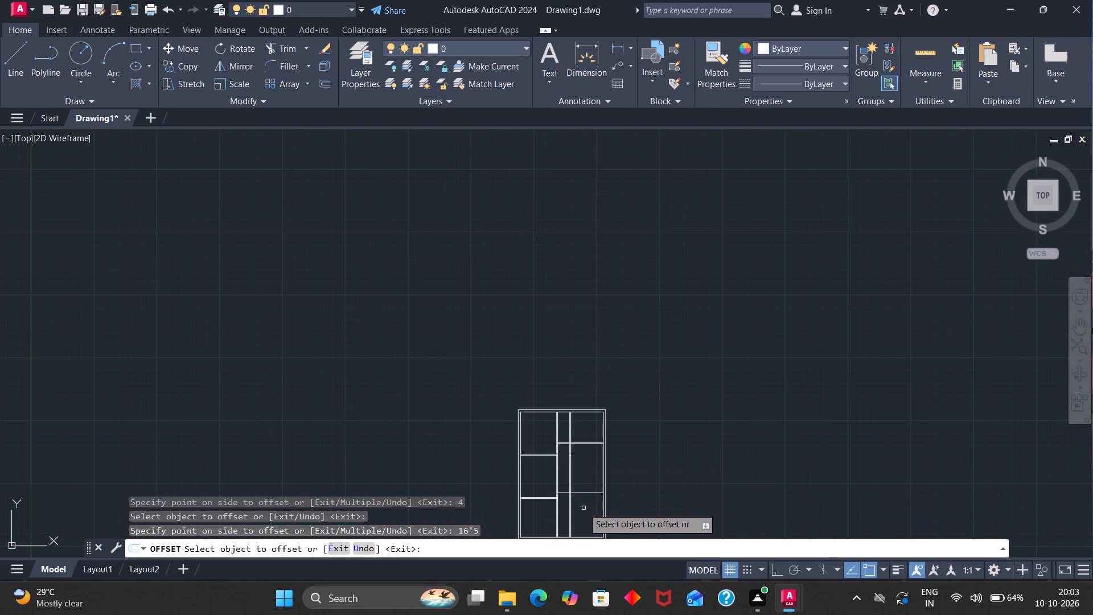
pyautogui.scroll(2, 584, 508)
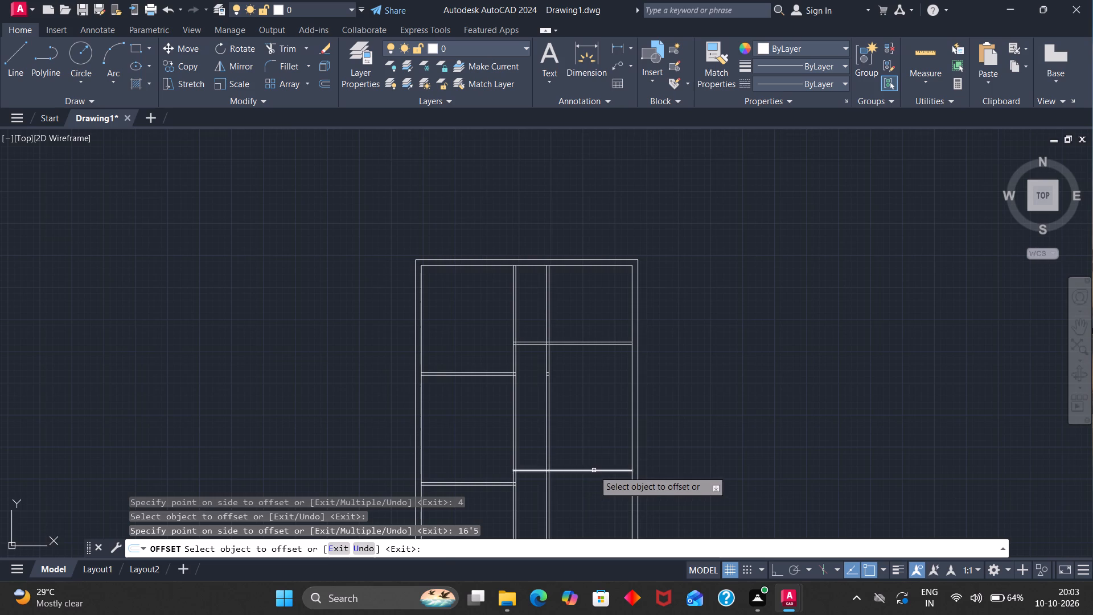
pyautogui.click(594, 470)
pyautogui.press('4')
pyautogui.press('Return')
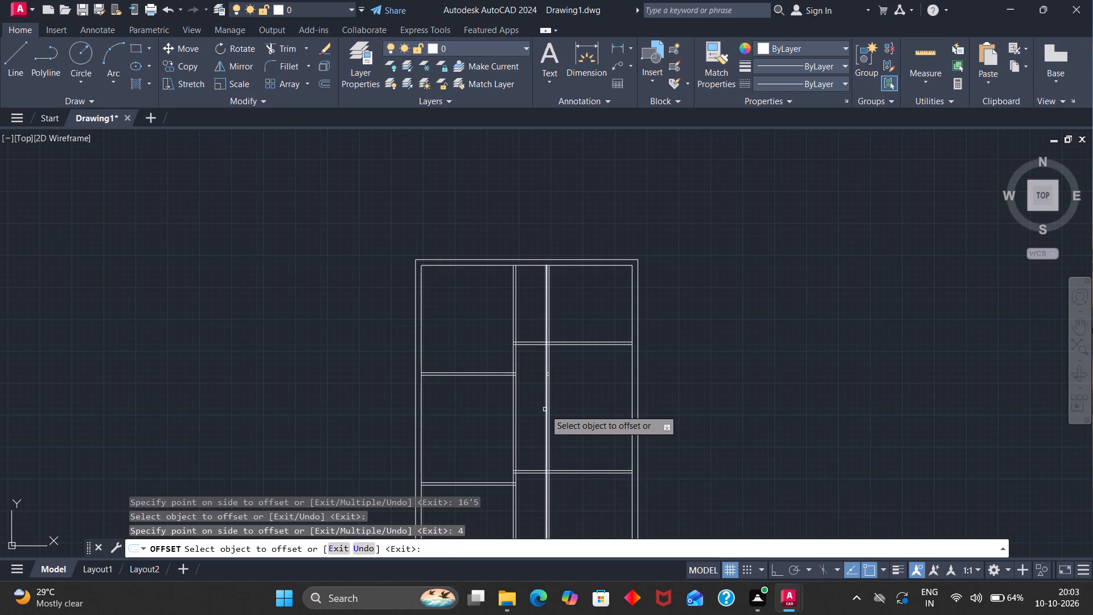
# Offset the lower line of the new right-side partition 8' down, and offset that new line 4" further down.
pyautogui.scroll(-3, 630, 503)
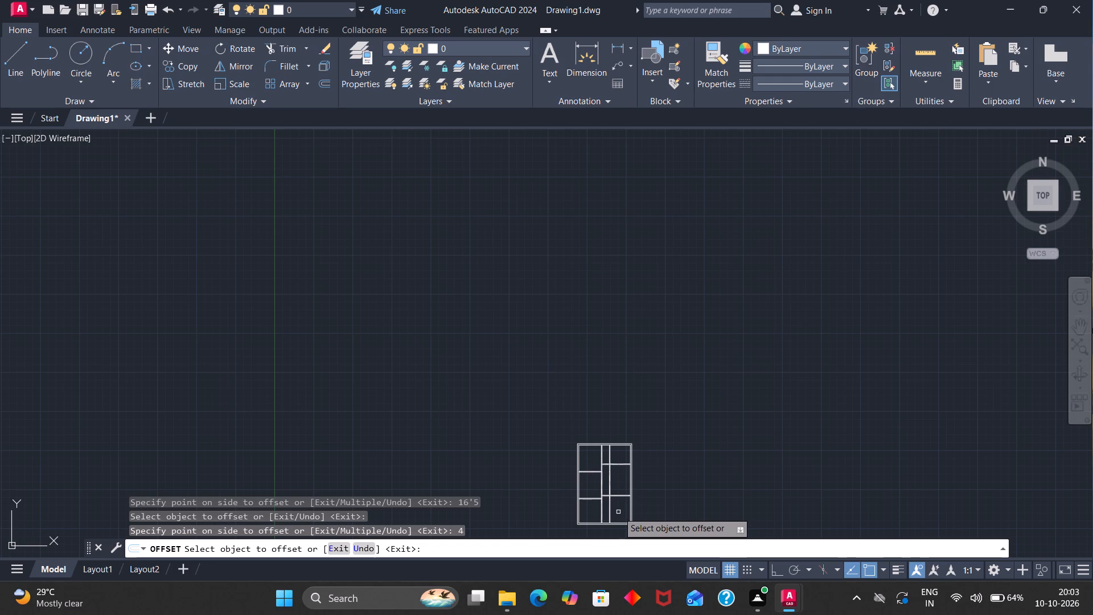
pyautogui.scroll(-1, 617, 514)
pyautogui.scroll(4, 620, 525)
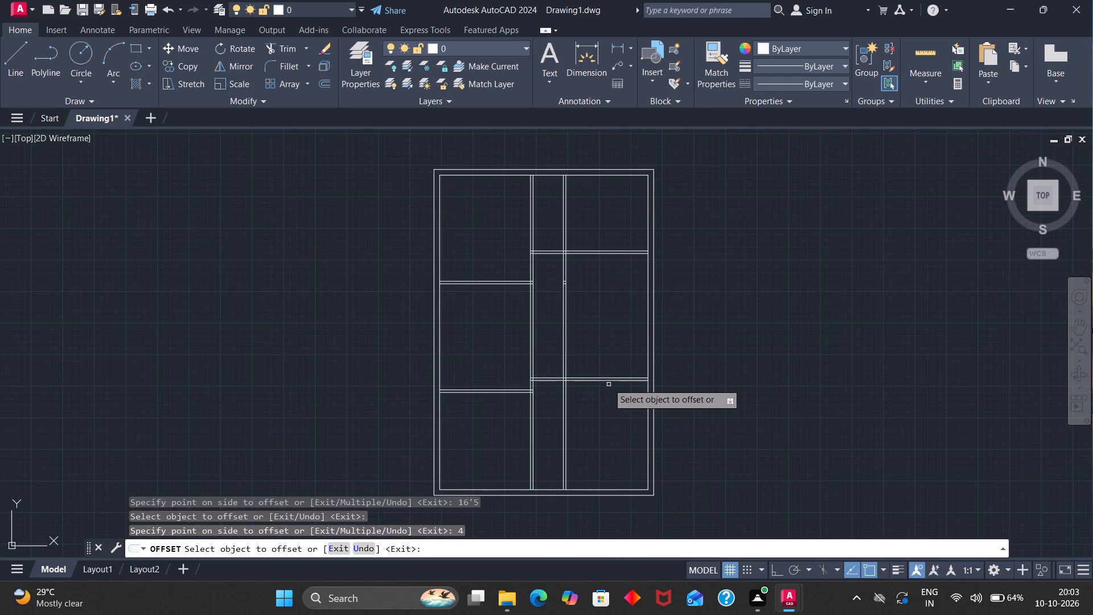
pyautogui.scroll(1, 607, 382)
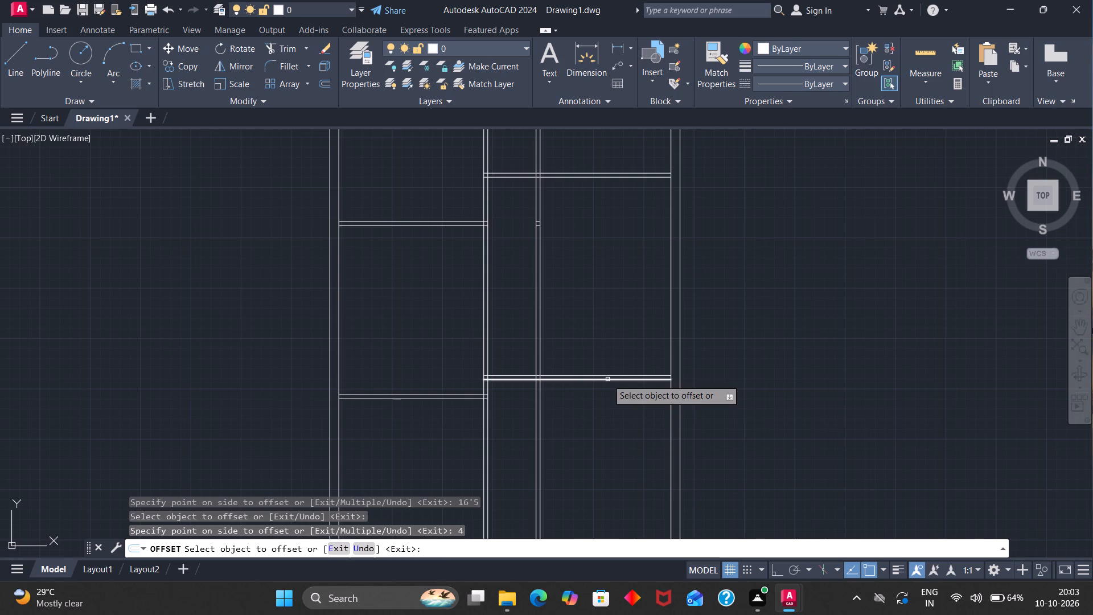
pyautogui.click(607, 379)
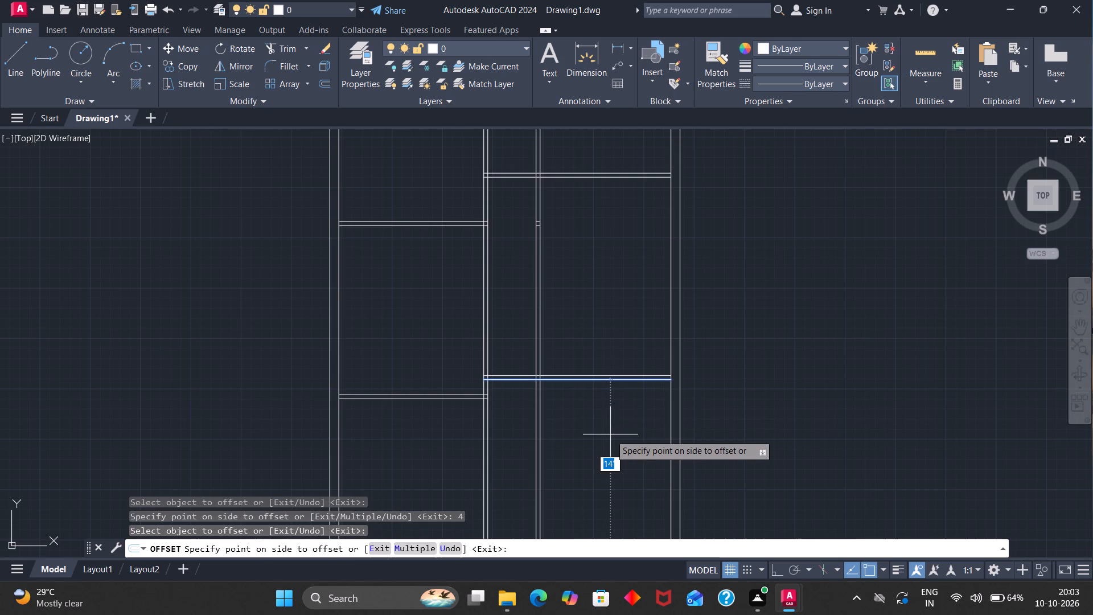
pyautogui.write("8'")
pyautogui.press('Return')
pyautogui.scroll(-3, 610, 430)
pyautogui.scroll(2, 611, 442)
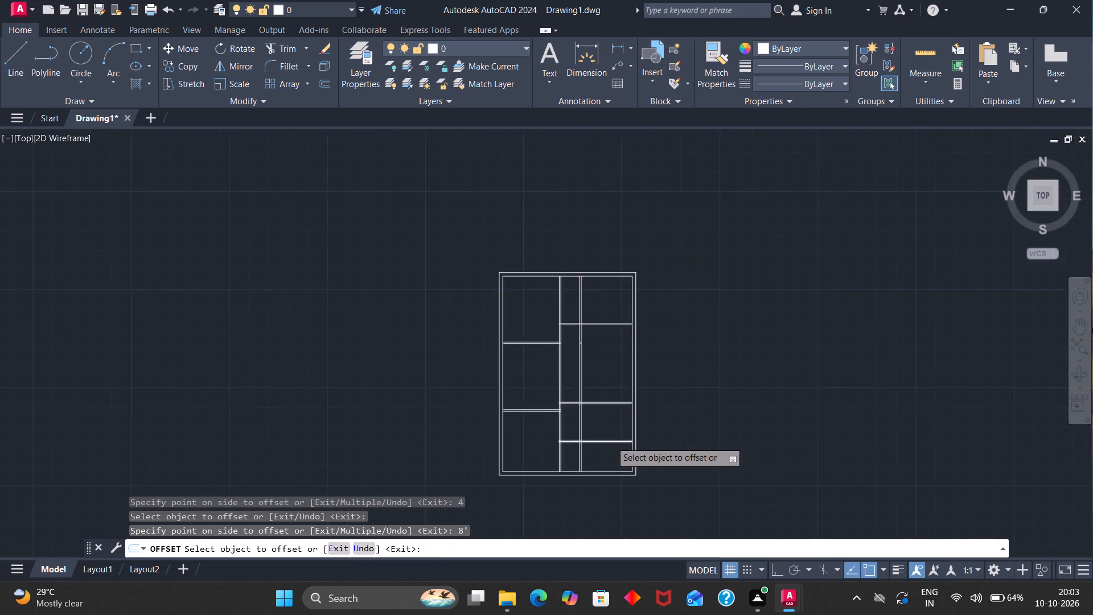
pyautogui.scroll(1, 605, 441)
pyautogui.click(604, 441)
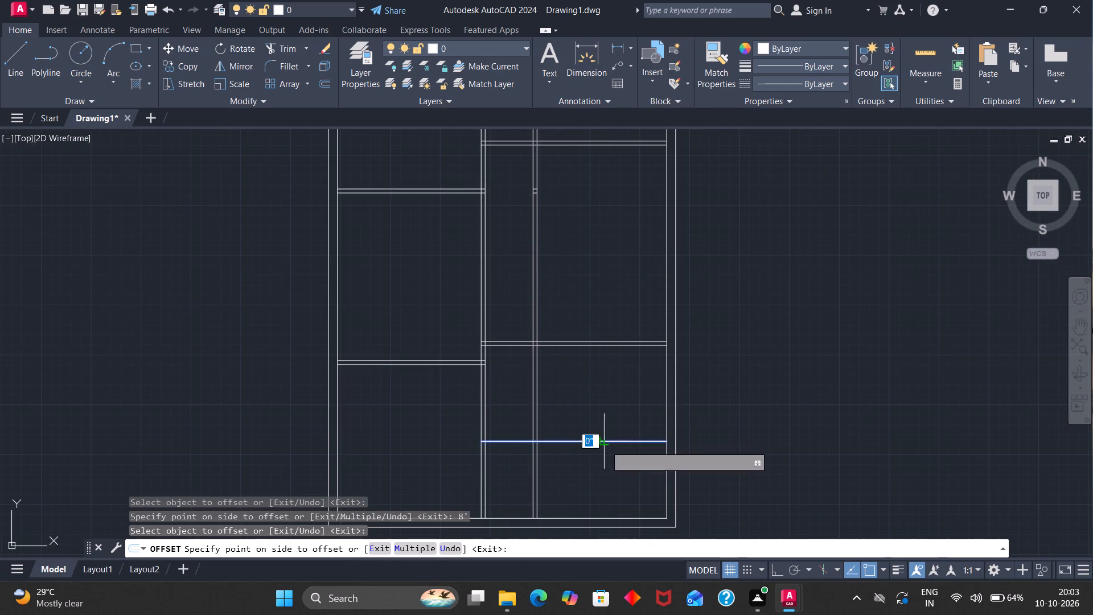
pyautogui.press('4')
pyautogui.press('Return')
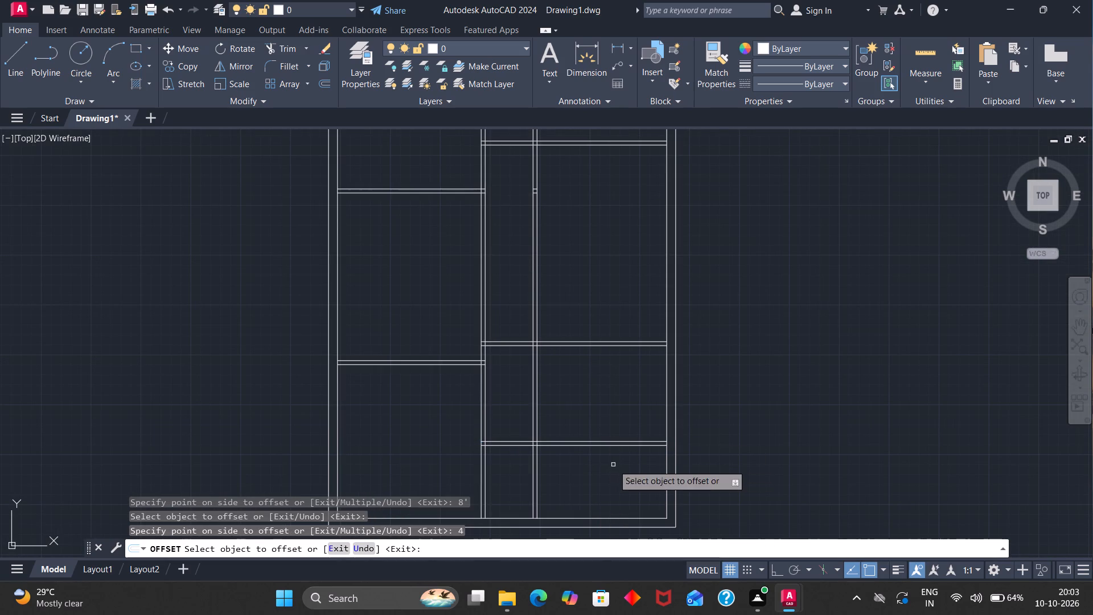
# Measure the clear distance from the inner bottom-right wall corner up to the lowest right-side partition with a trial dimension.
pyautogui.click(601, 73)
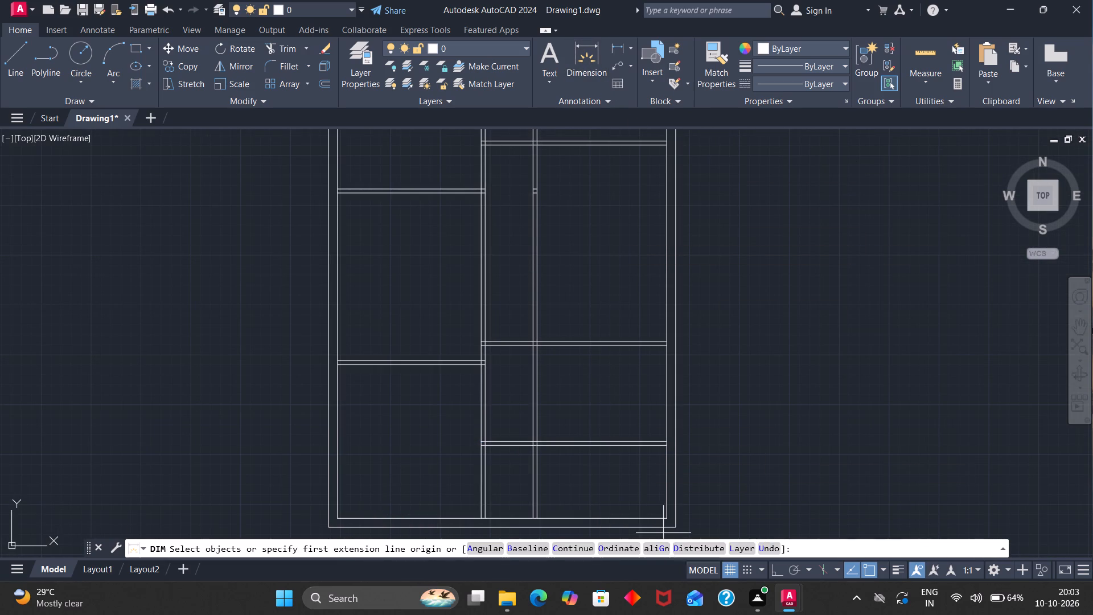
pyautogui.scroll(2, 660, 536)
pyautogui.click(670, 489)
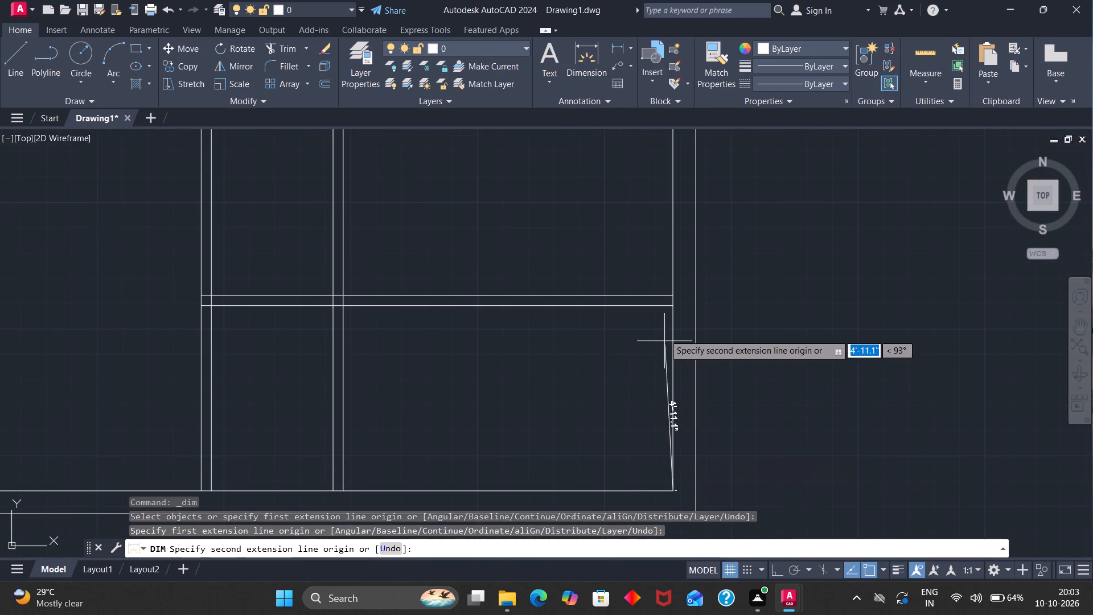
pyautogui.click(672, 304)
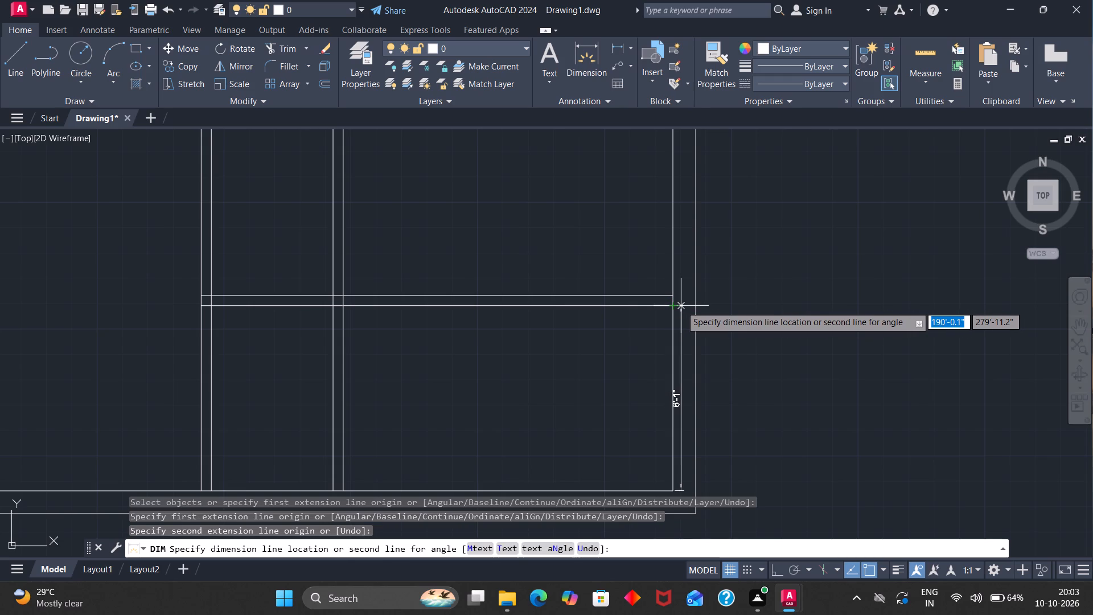
pyautogui.press('Escape')
# Move both lines of the lowest right-side horizontal partition slightly upward, keeping their ends on the outer wall's inner face.
pyautogui.scroll(-1, 597, 393)
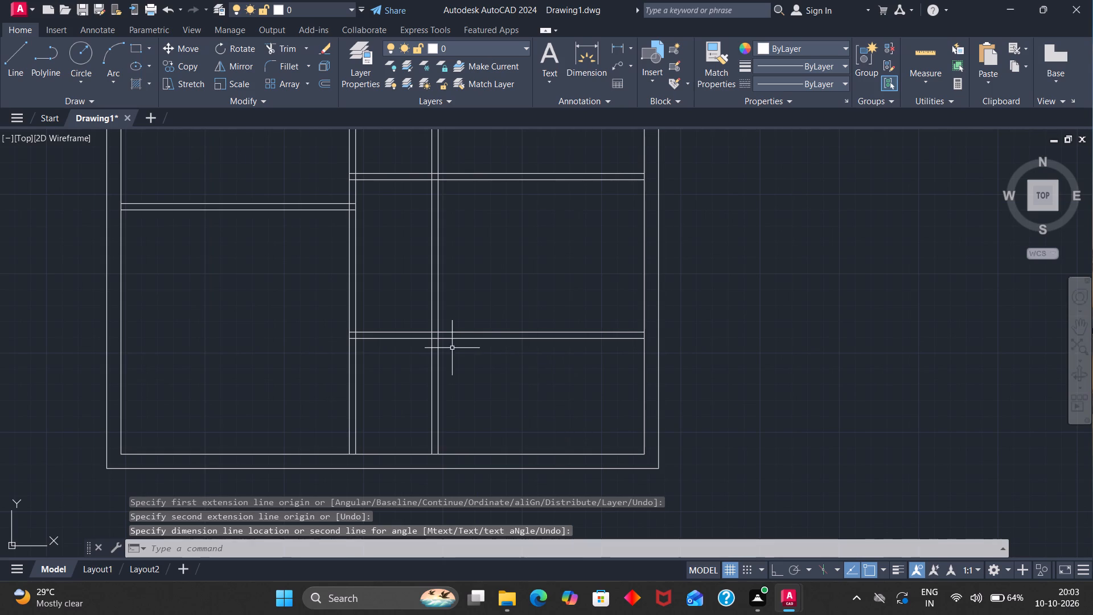
pyautogui.moveTo(482, 306); pyautogui.dragTo(478, 372)
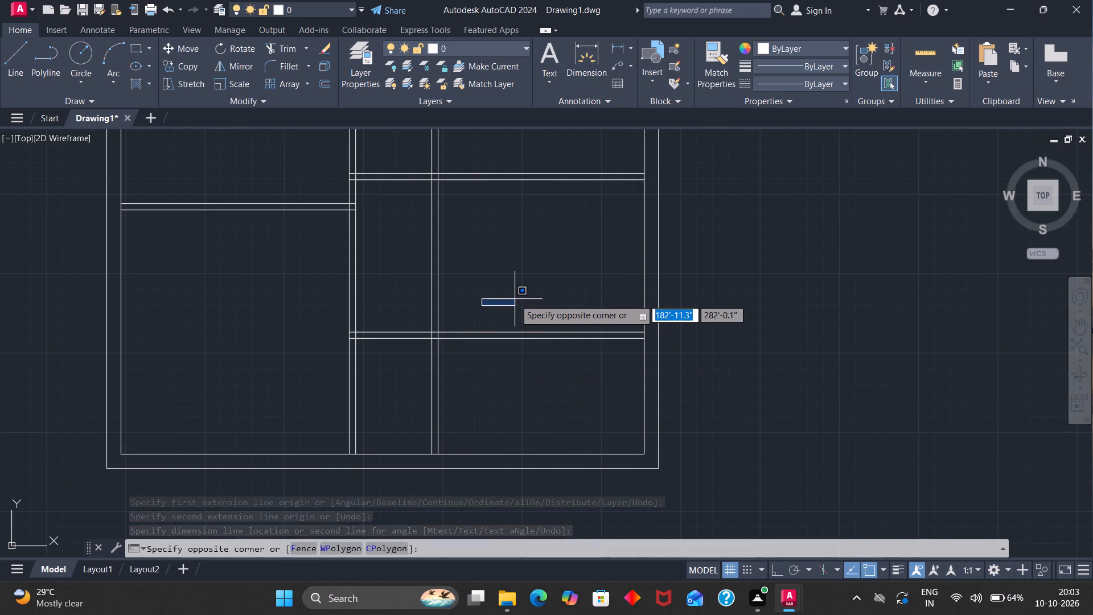
pyautogui.moveTo(512, 302); pyautogui.dragTo(488, 379)
pyautogui.click(500, 339)
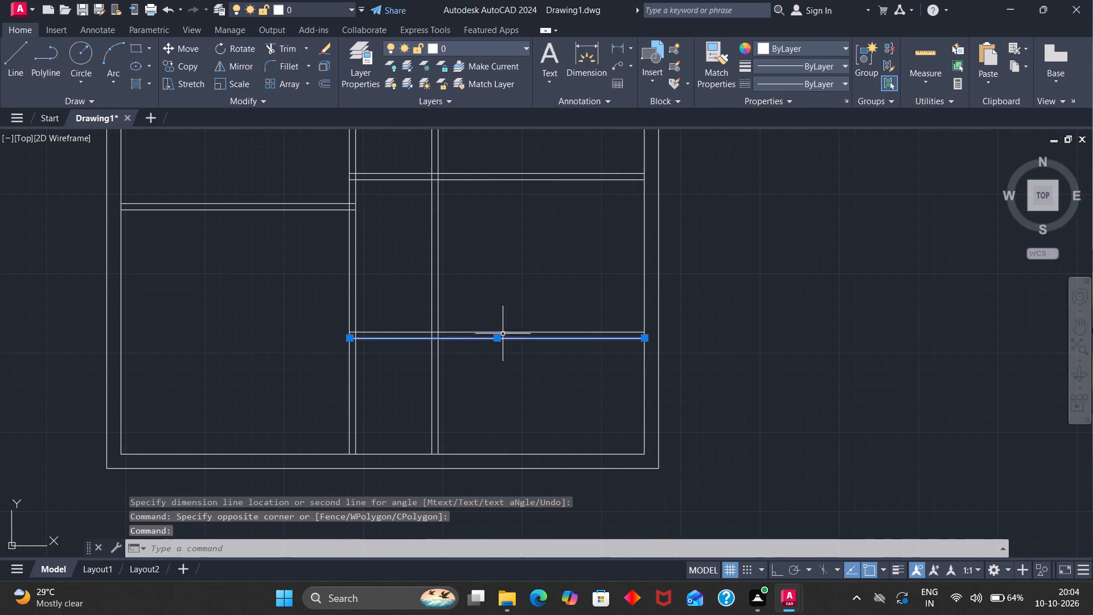
pyautogui.click(504, 331)
pyautogui.press('m')
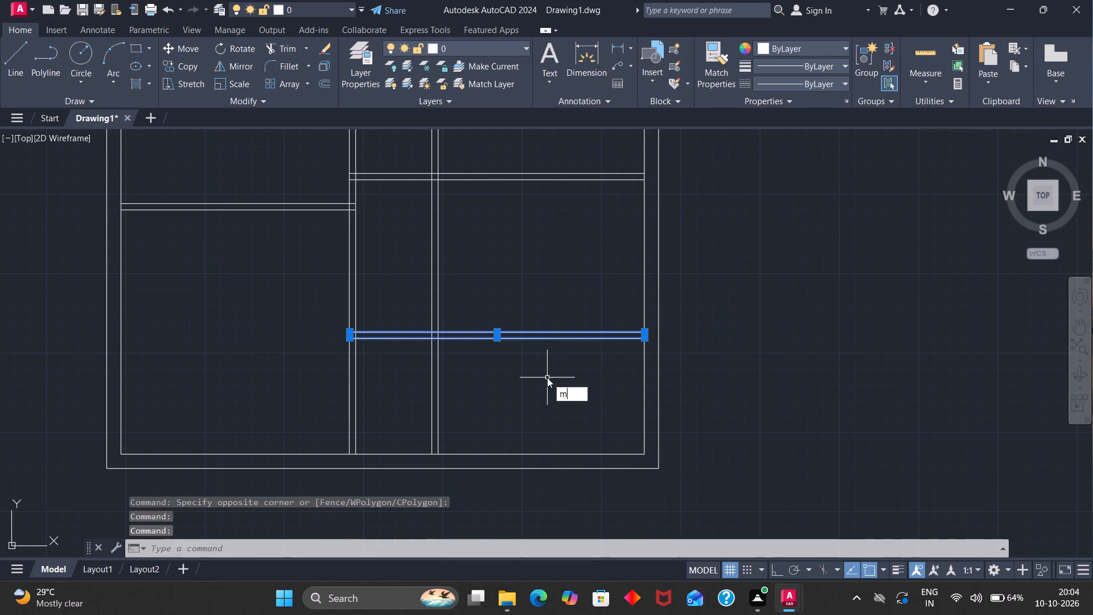
pyautogui.press('Return')
pyautogui.click(643, 331)
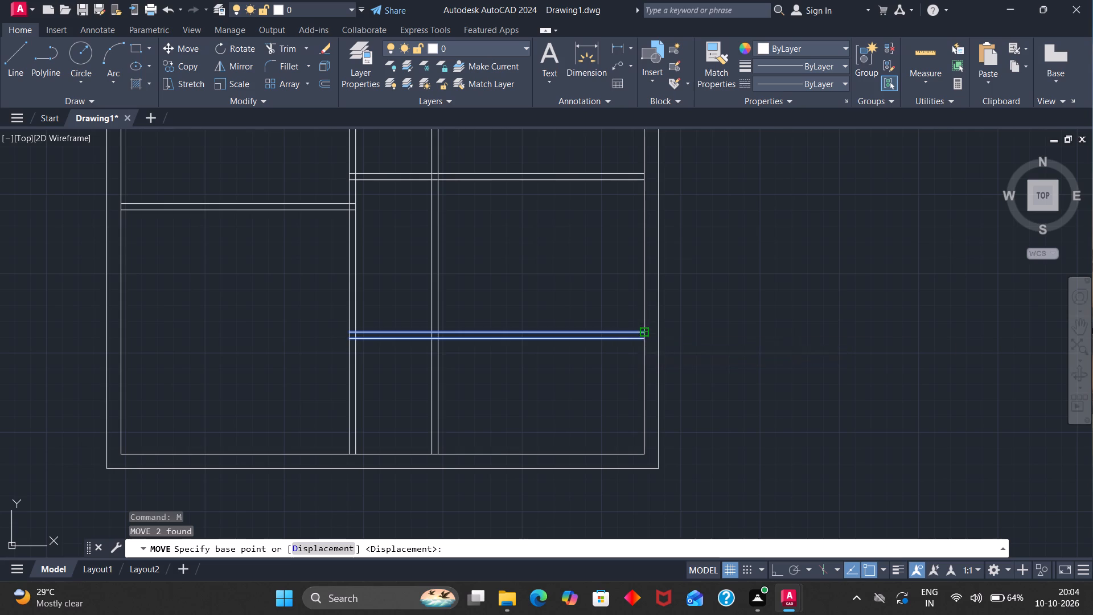
pyautogui.click(643, 317)
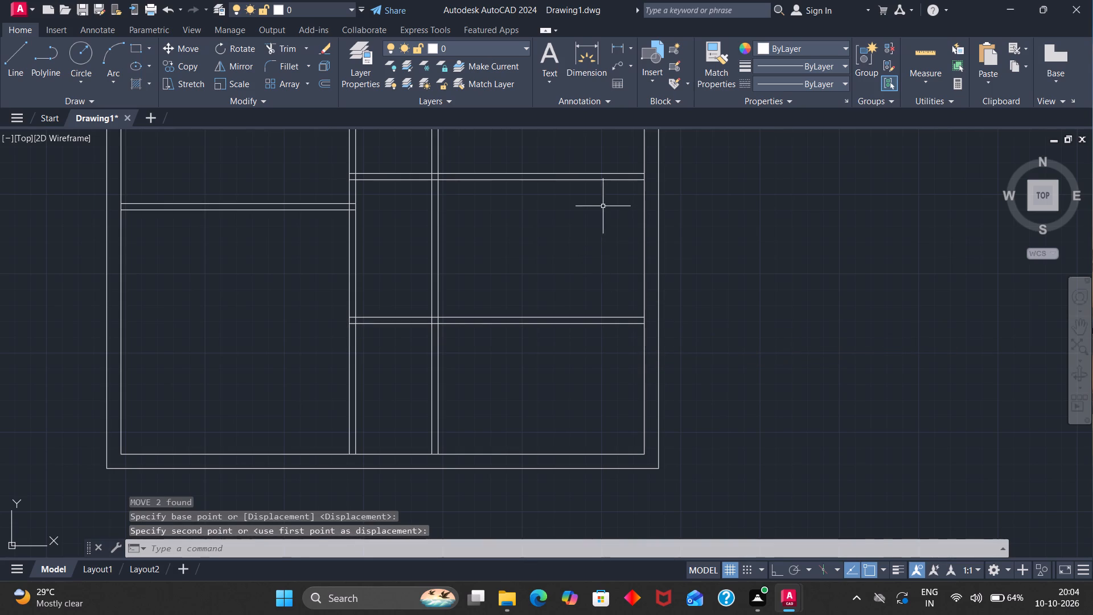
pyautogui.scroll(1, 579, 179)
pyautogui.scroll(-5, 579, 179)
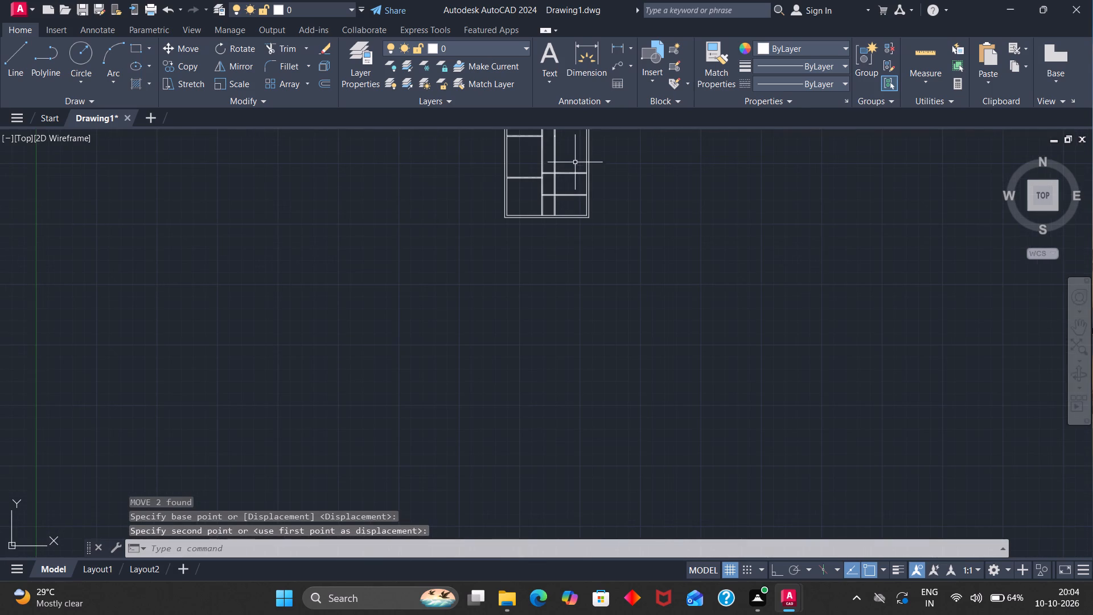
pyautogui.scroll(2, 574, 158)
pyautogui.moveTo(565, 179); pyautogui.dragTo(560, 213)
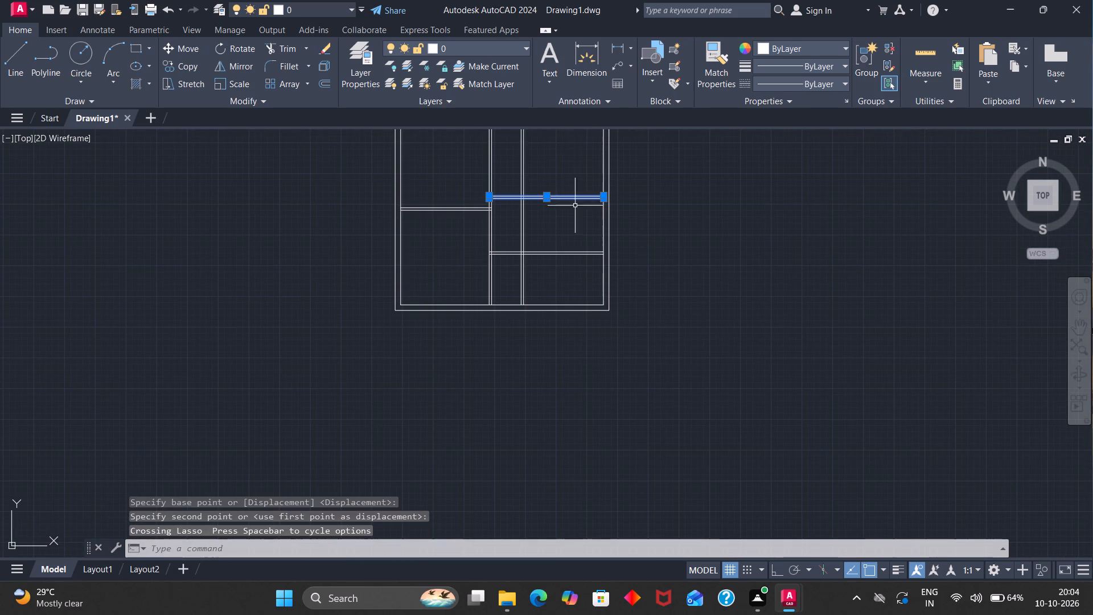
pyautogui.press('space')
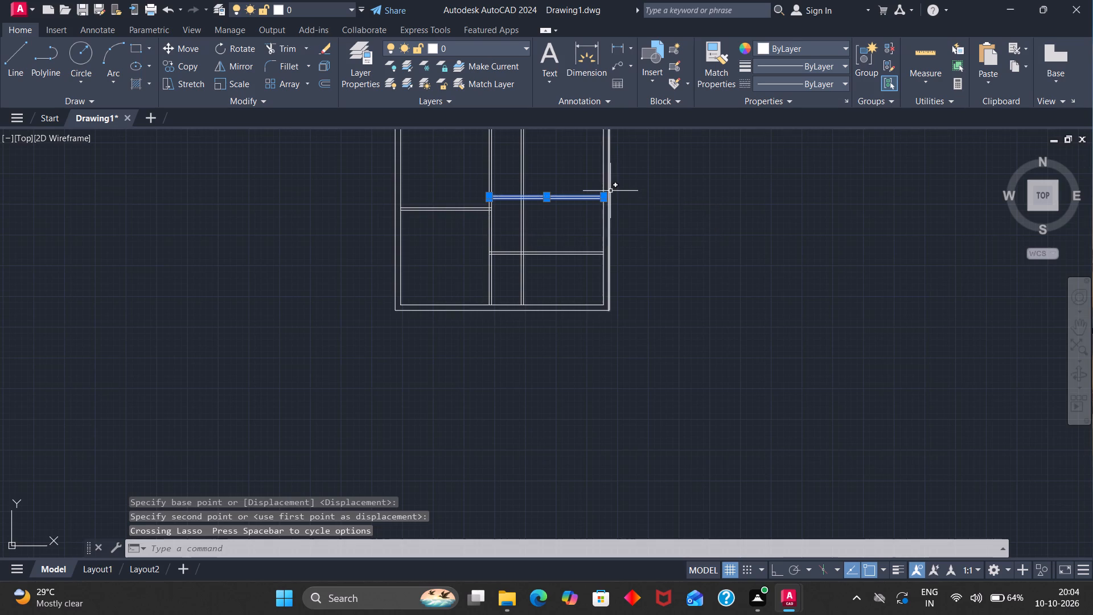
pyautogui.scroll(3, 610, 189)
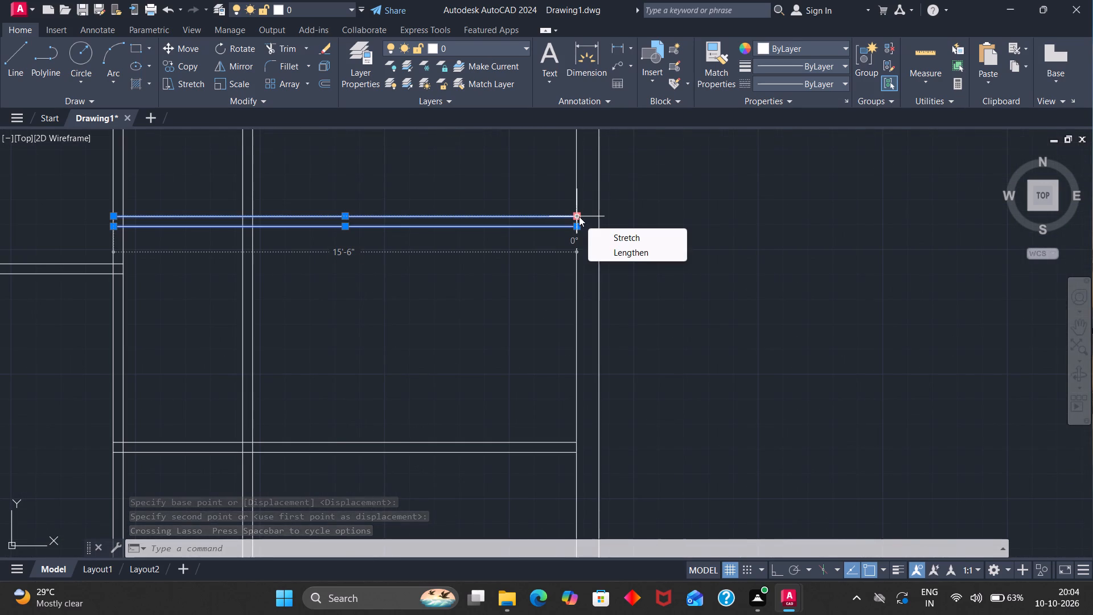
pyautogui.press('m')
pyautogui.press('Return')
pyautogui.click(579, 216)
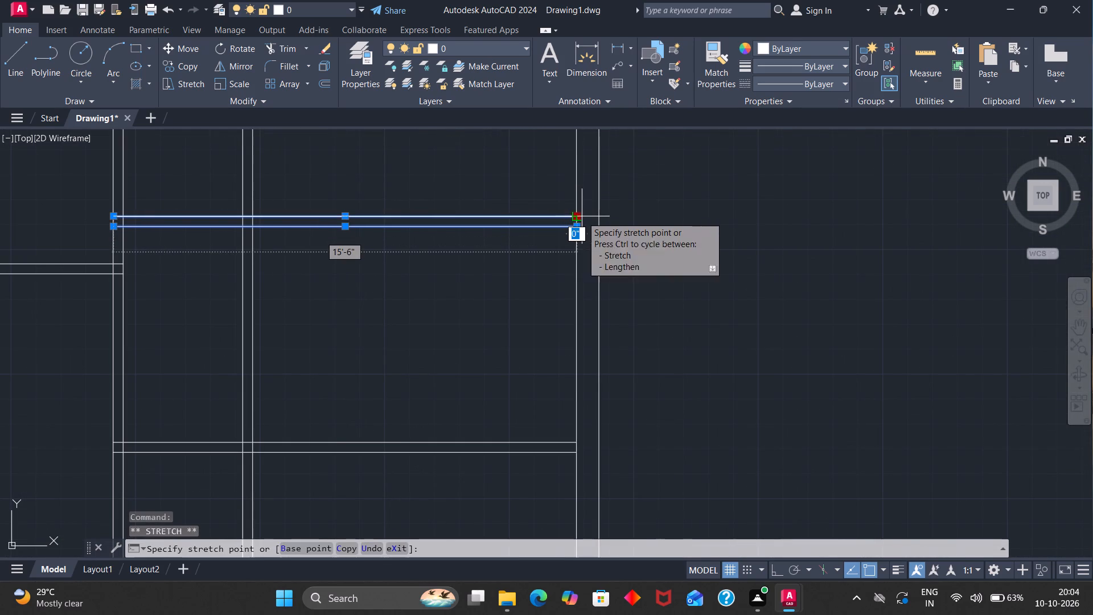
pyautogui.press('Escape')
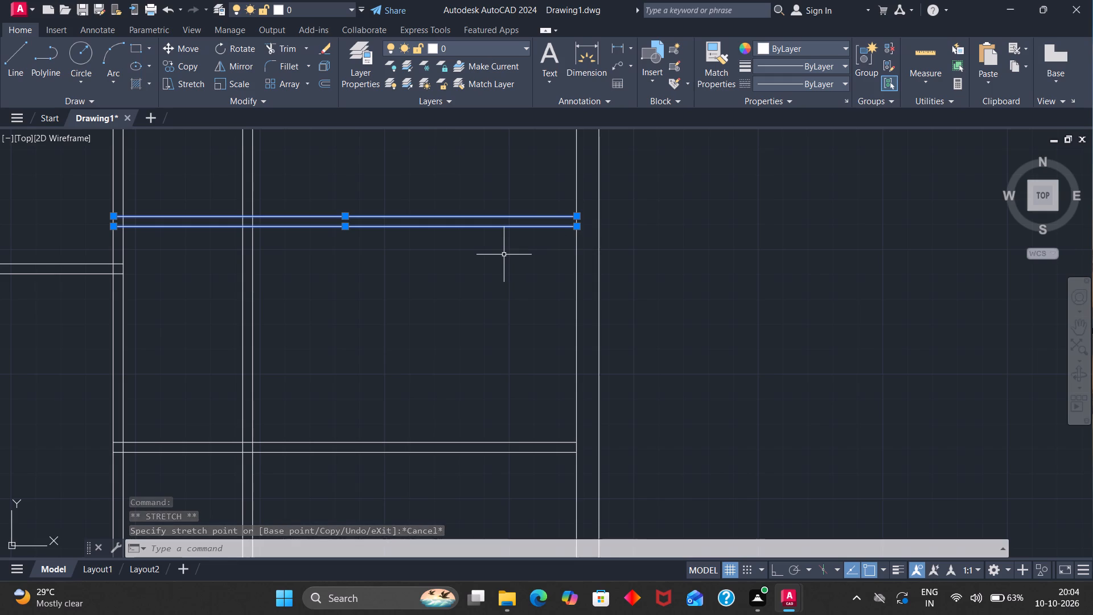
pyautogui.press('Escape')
# Move both lines of the right side's next horizontal partition up about 1'-3.5" along the outer wall's inner face.
pyautogui.moveTo(497, 207); pyautogui.dragTo(478, 272)
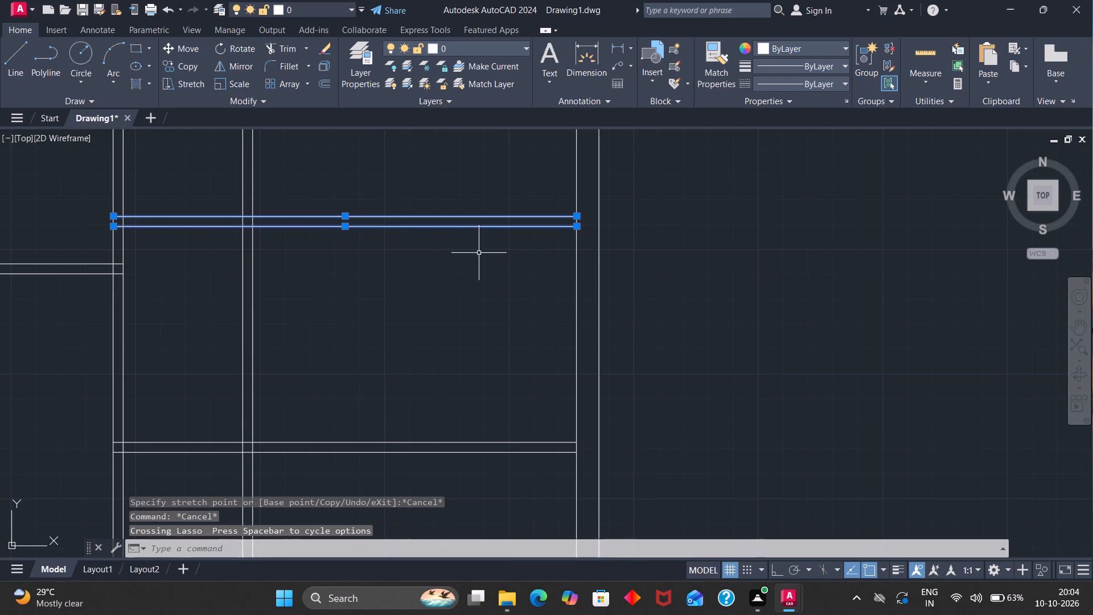
pyautogui.press('m')
pyautogui.press('Return')
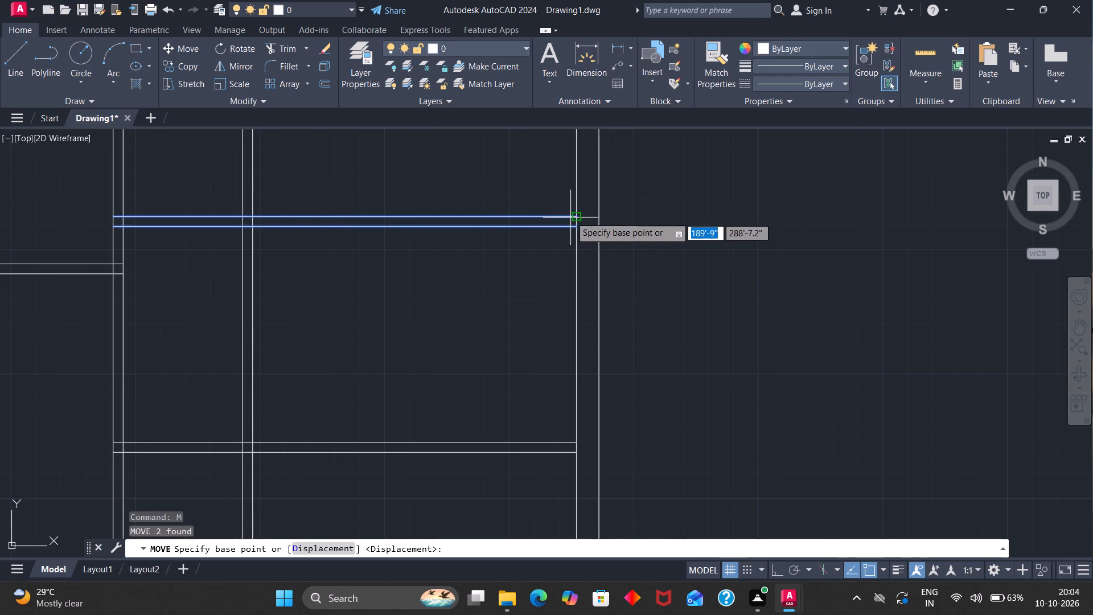
pyautogui.click(574, 217)
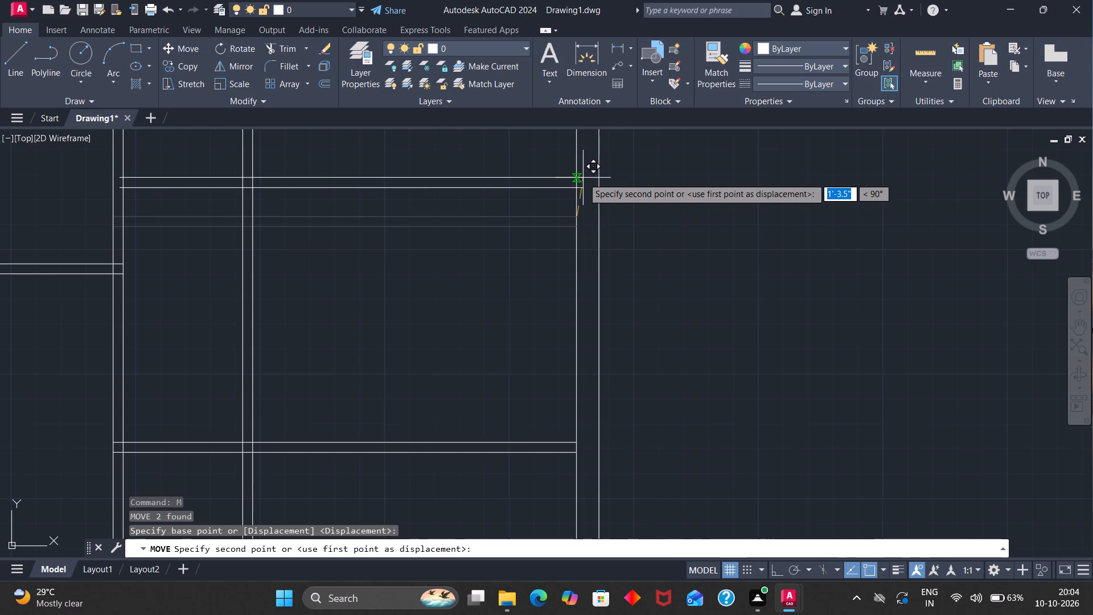
pyautogui.scroll(2, 583, 178)
pyautogui.click(564, 174)
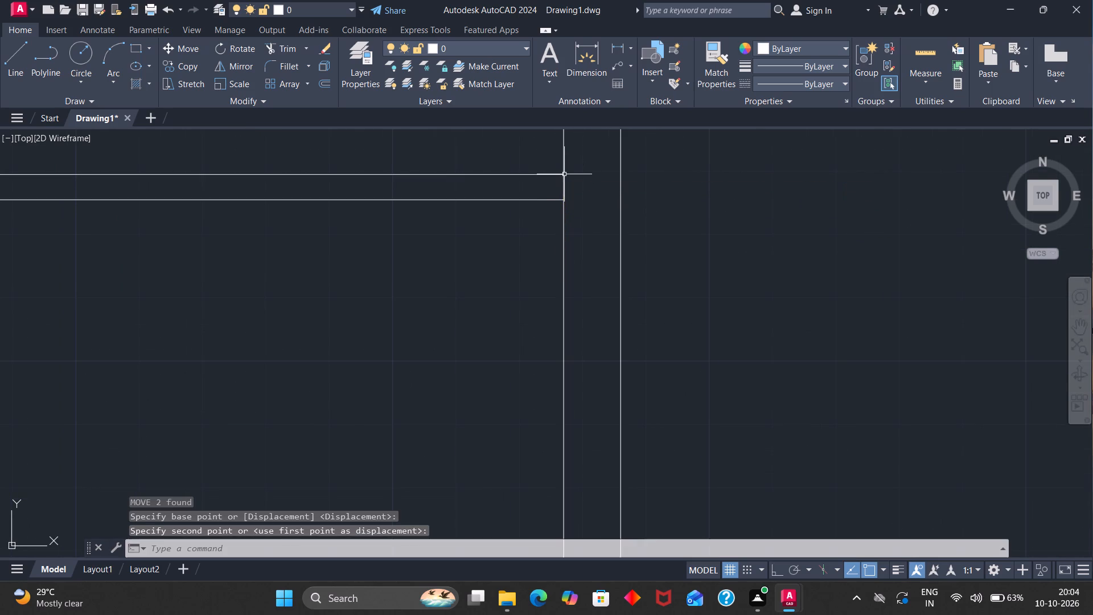
pyautogui.scroll(-2, 564, 174)
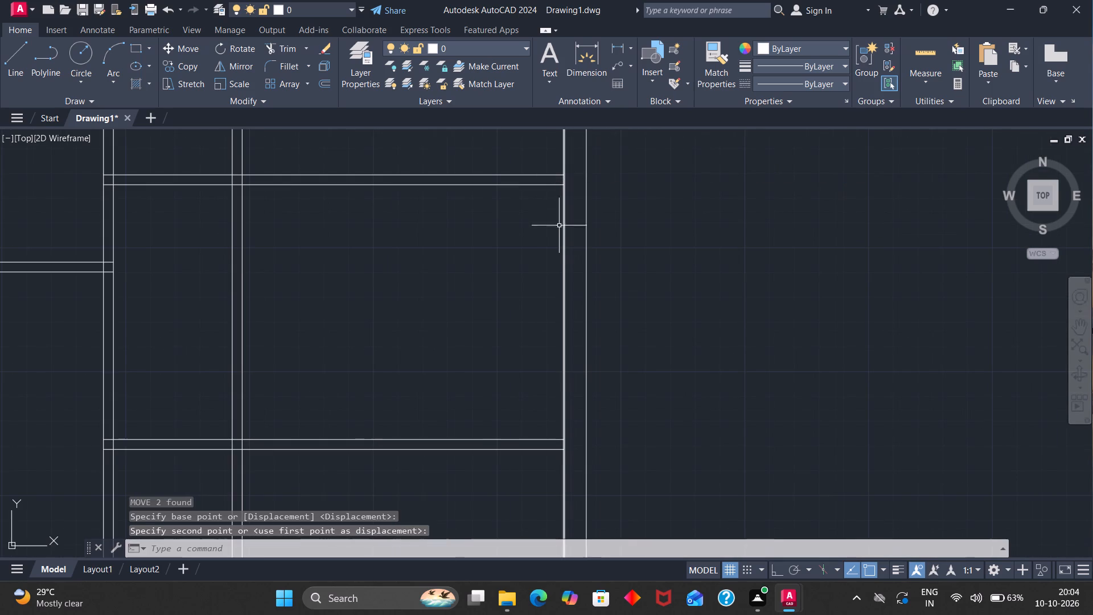
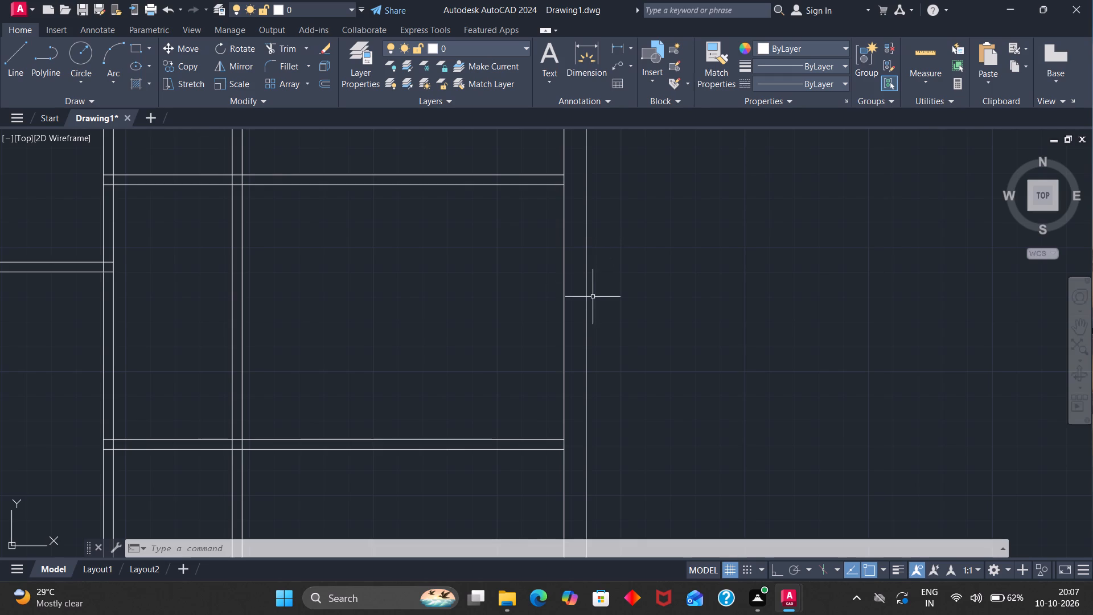
# Trim the two lower right-side horizontal partitions out of the corridor between the two vertical partitions.
pyautogui.scroll(-4, 531, 314)
pyautogui.scroll(1, 469, 345)
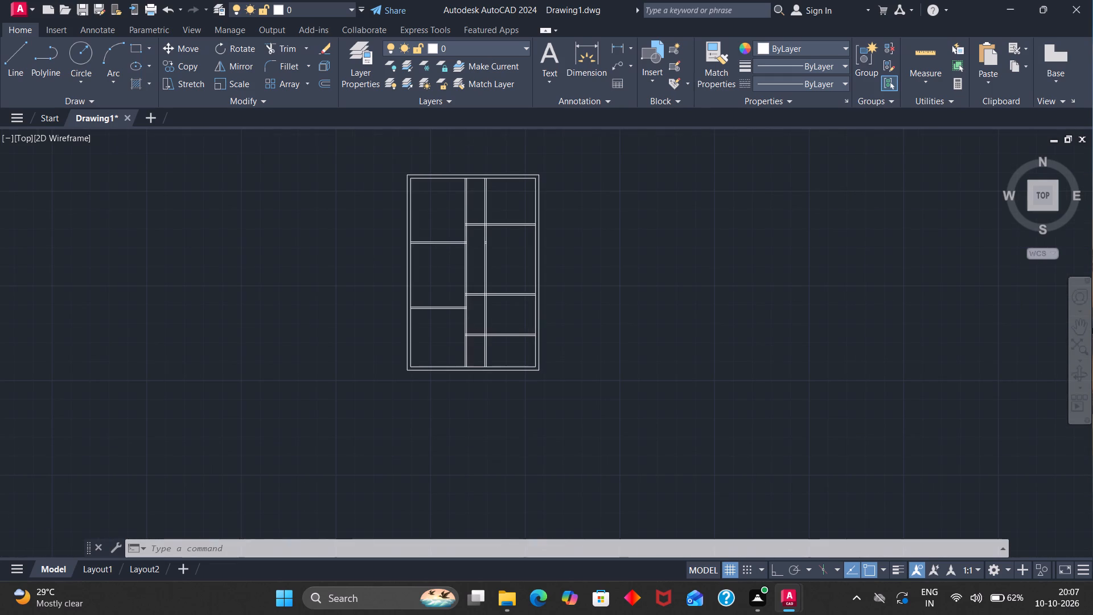
pyautogui.scroll(2, 472, 343)
pyautogui.scroll(-1, 488, 338)
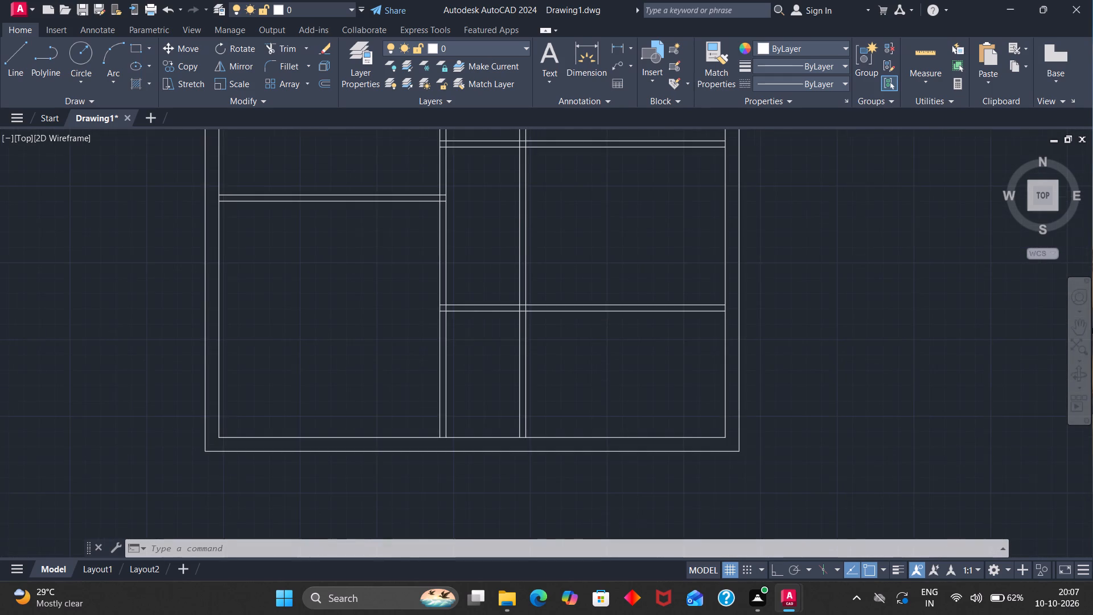
pyautogui.scroll(-3, 771, 134)
pyautogui.scroll(-2, 700, 143)
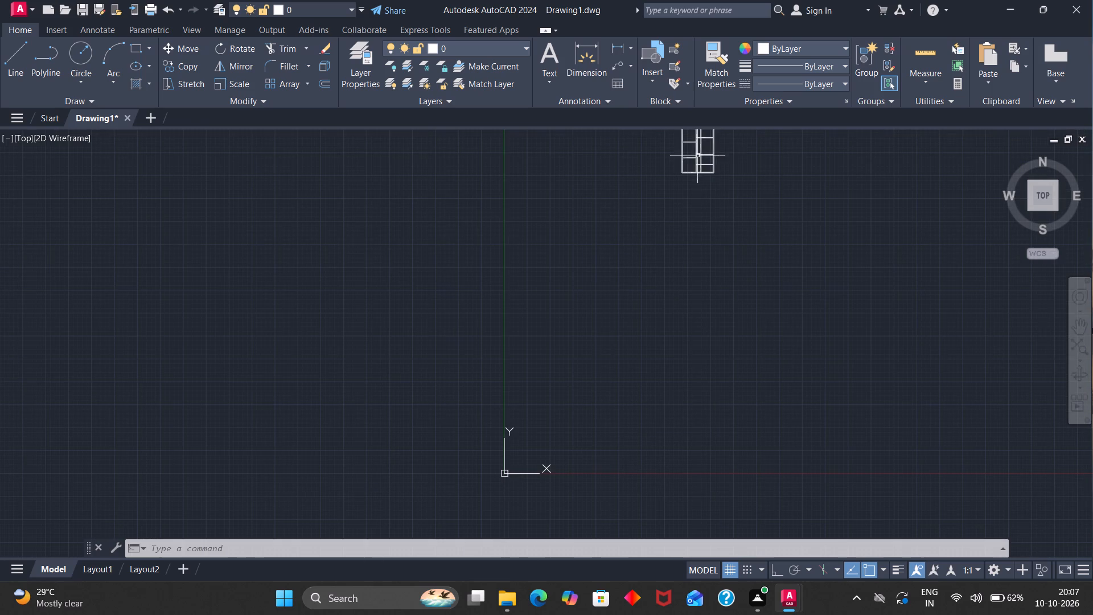
pyautogui.click(1079, 333)
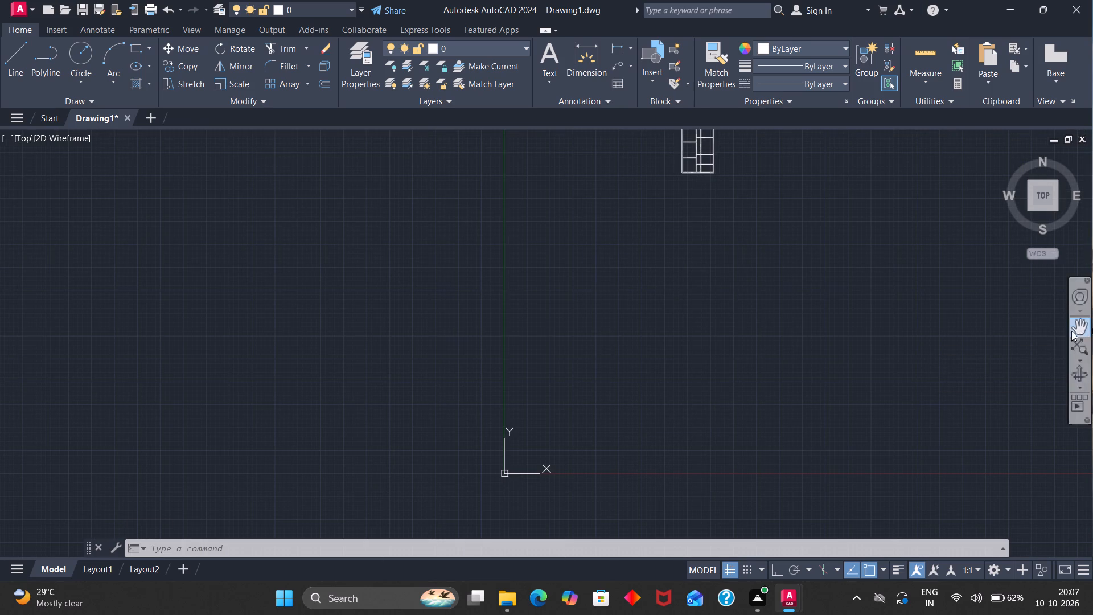
pyautogui.moveTo(729, 226); pyautogui.dragTo(664, 409)
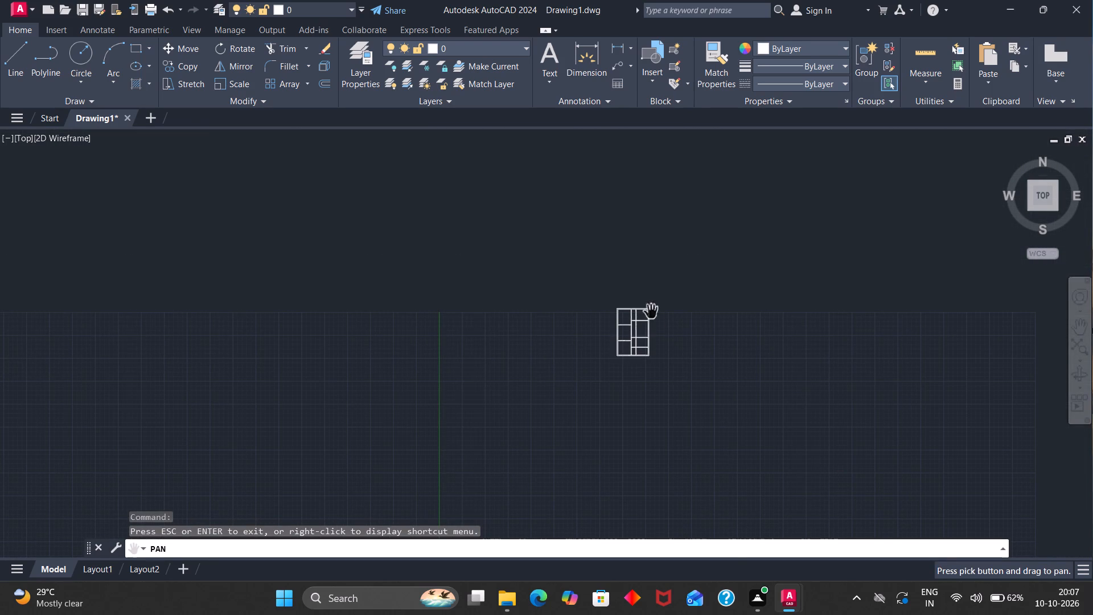
pyautogui.scroll(4, 631, 313)
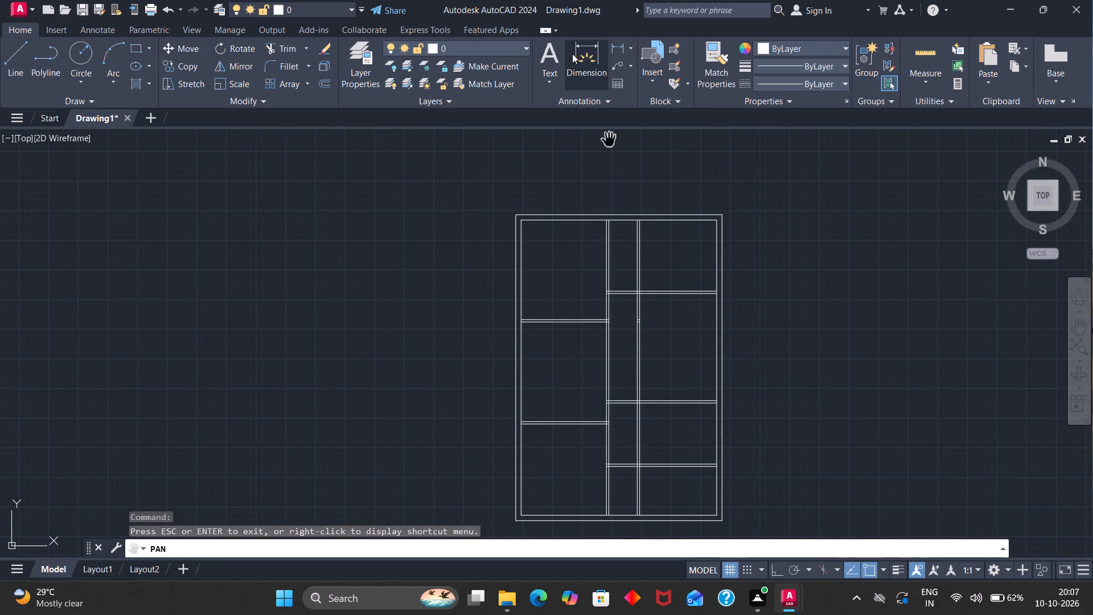
pyautogui.click(290, 42)
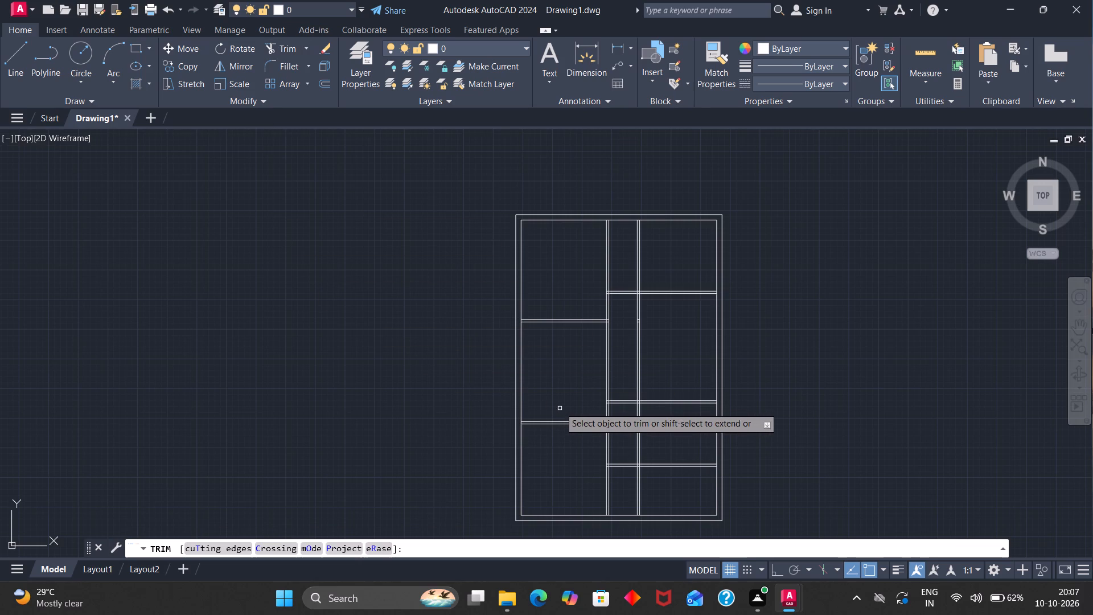
pyautogui.moveTo(617, 378); pyautogui.dragTo(623, 427)
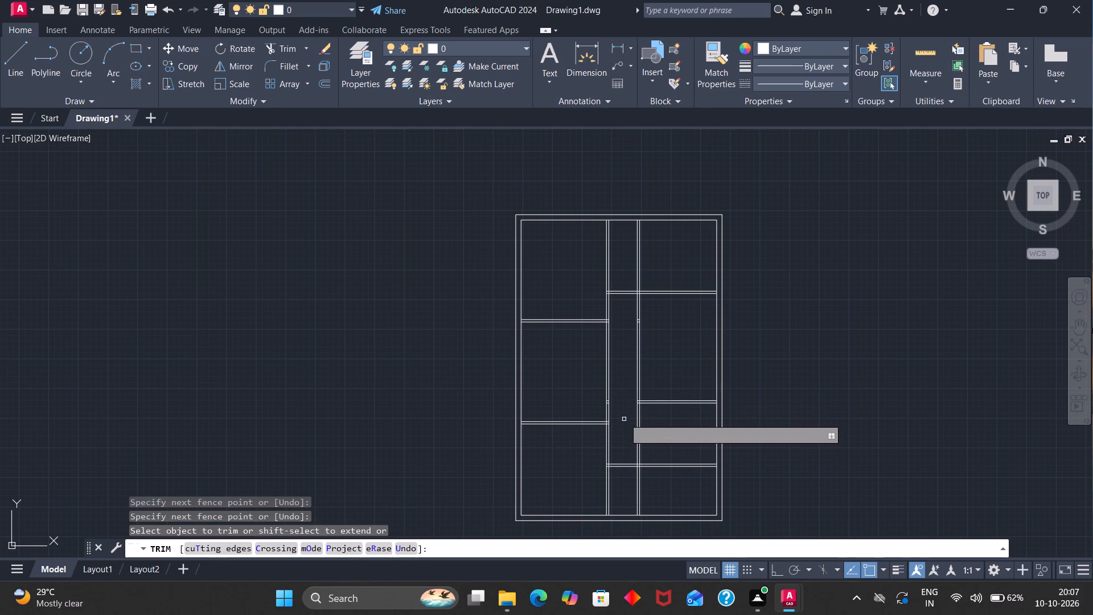
pyautogui.moveTo(618, 424); pyautogui.dragTo(622, 468)
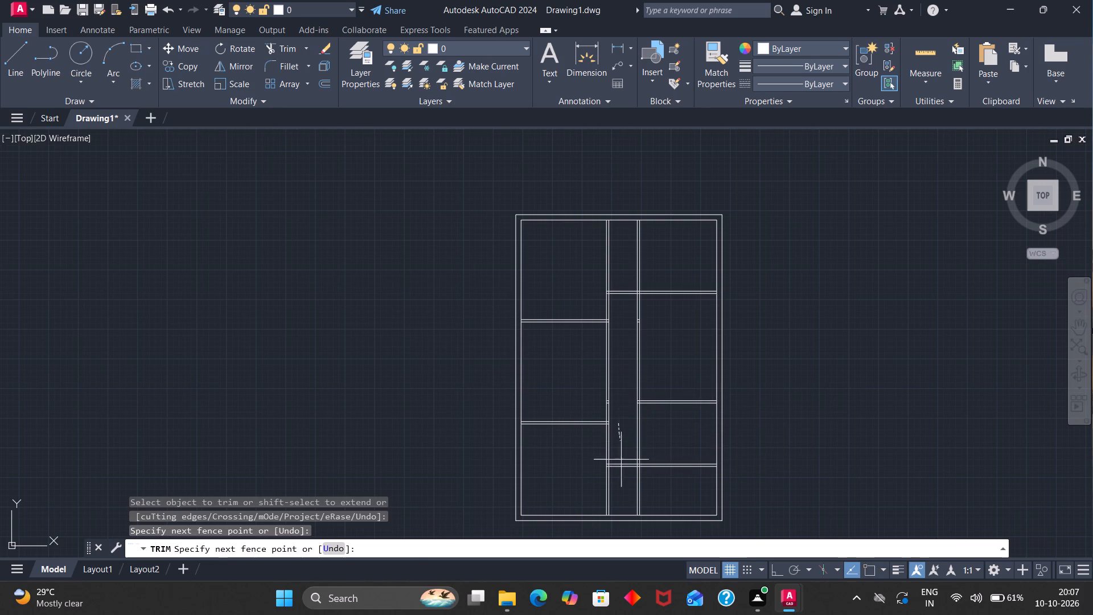
pyautogui.moveTo(622, 468); pyautogui.dragTo(623, 501)
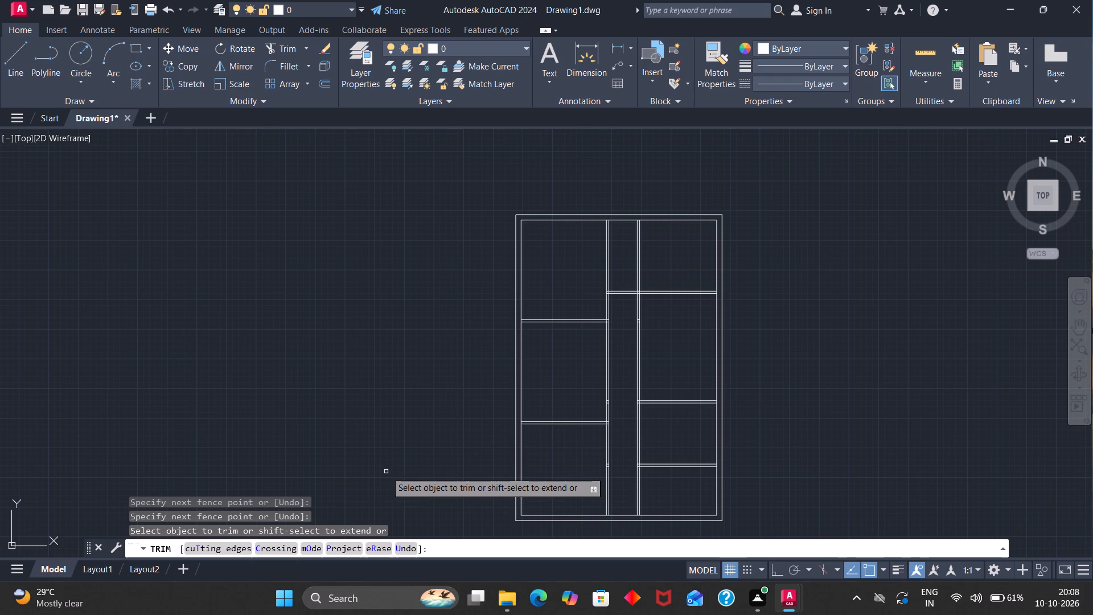
pyautogui.press('Escape')
# Offset the right outer wall's inner face 8'6" to the left, and offset that new line 4" further left.
pyautogui.press('o')
pyautogui.press('Return')
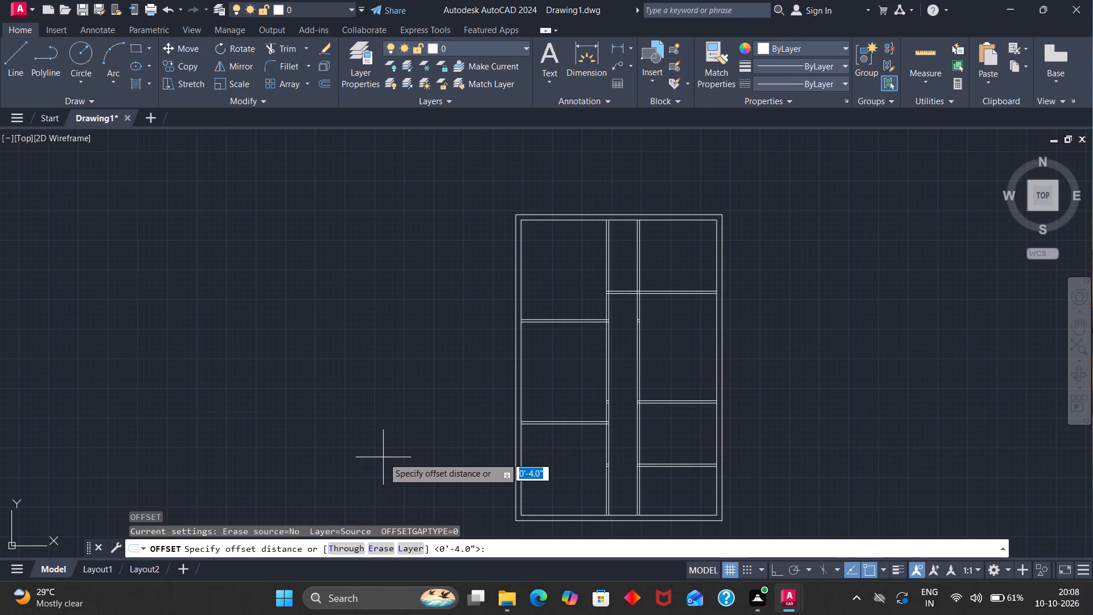
pyautogui.write("8'")
pyautogui.press('6')
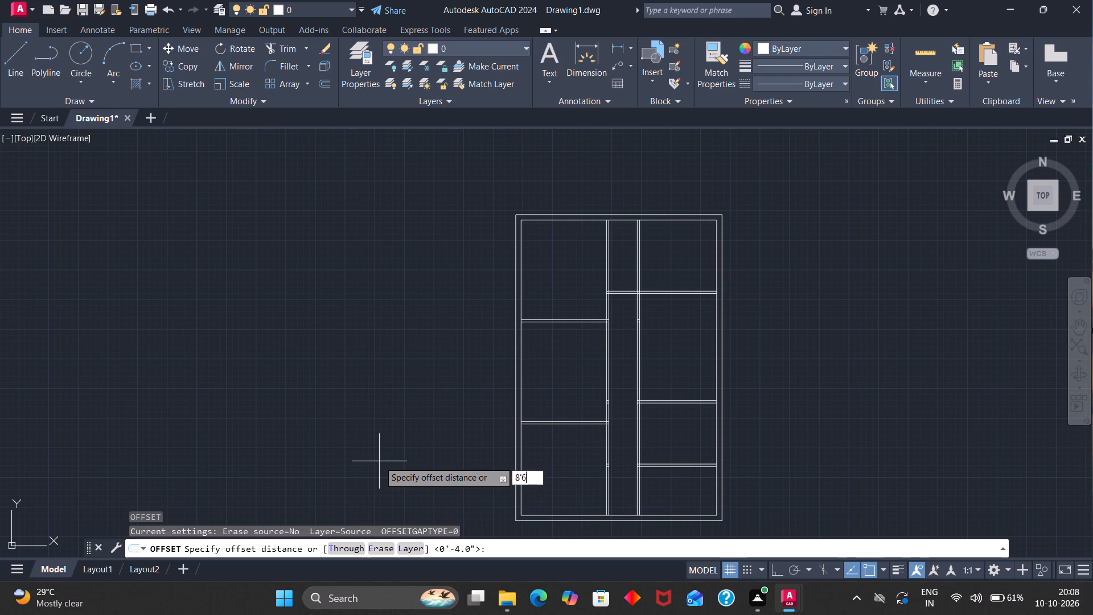
pyautogui.press('Return')
pyautogui.scroll(1, 716, 437)
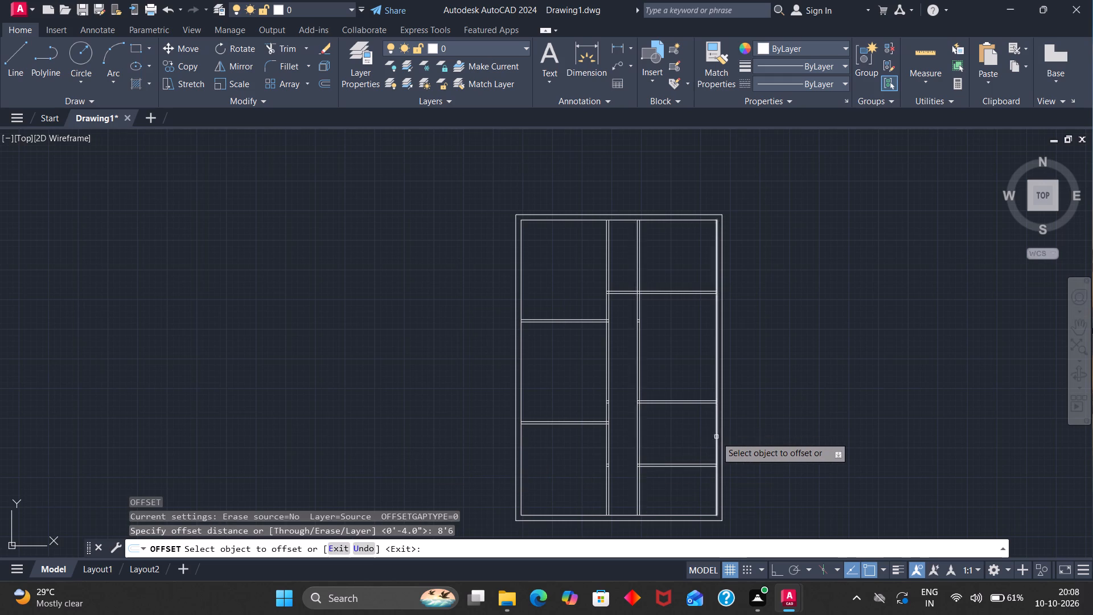
pyautogui.scroll(1, 716, 437)
pyautogui.click(713, 437)
pyautogui.click(609, 453)
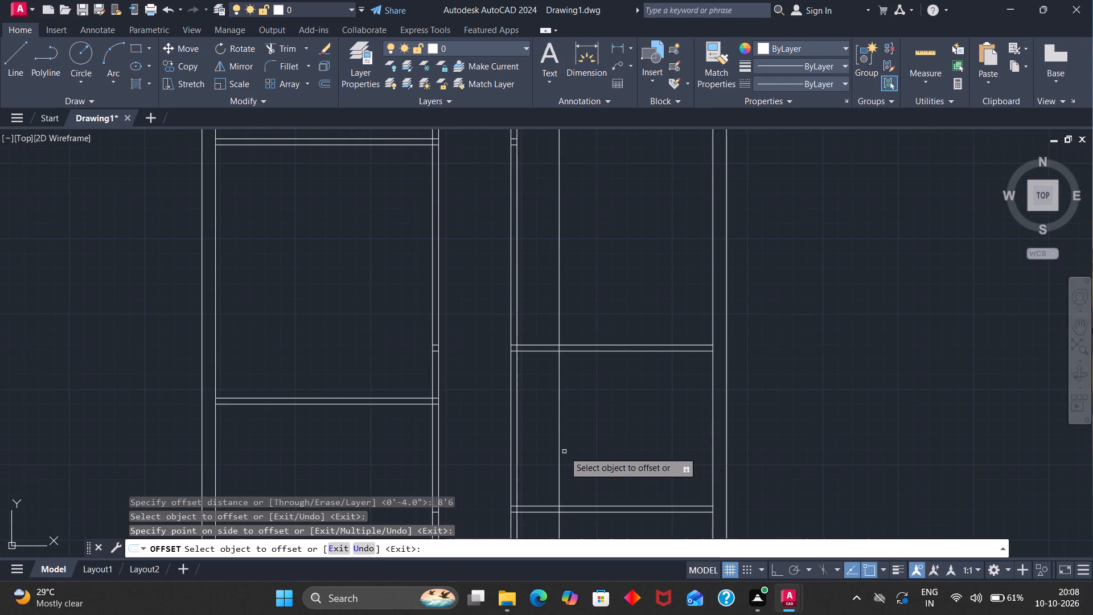
pyautogui.click(558, 451)
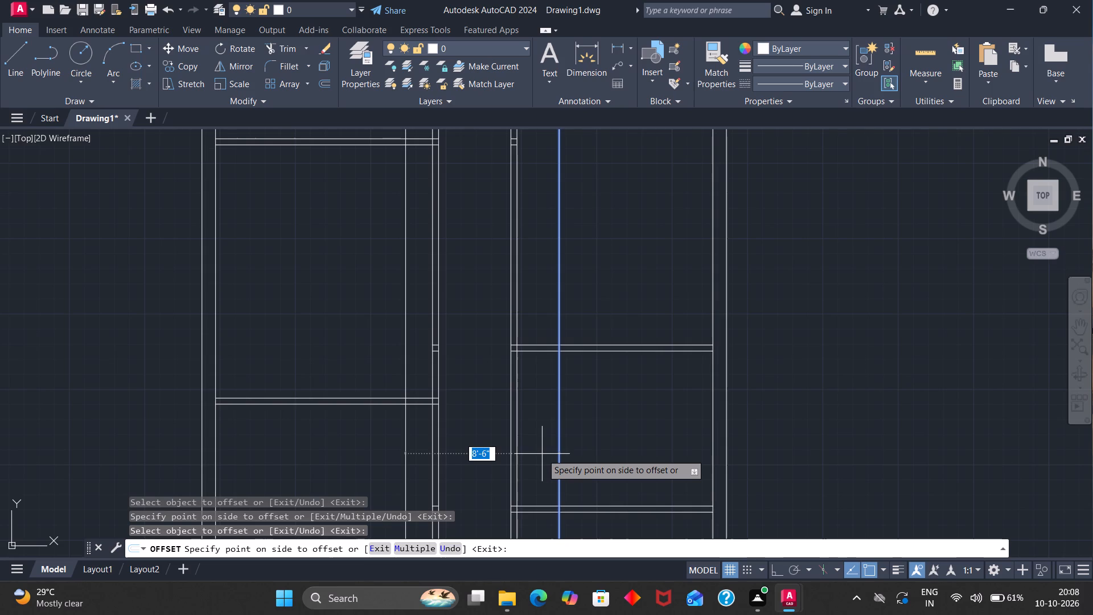
pyautogui.press('4')
pyautogui.press('Return')
pyautogui.scroll(-1, 541, 456)
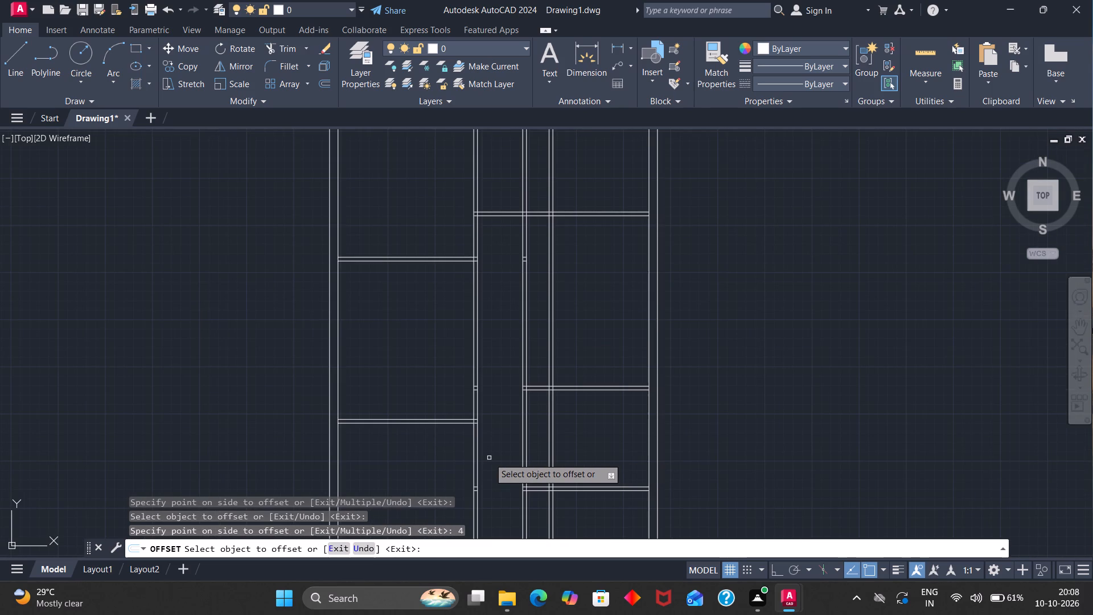
# Trim both vertical partitions out of the right side's large middle room, and cut the room below back to the new vertical partition.
pyautogui.click(290, 44)
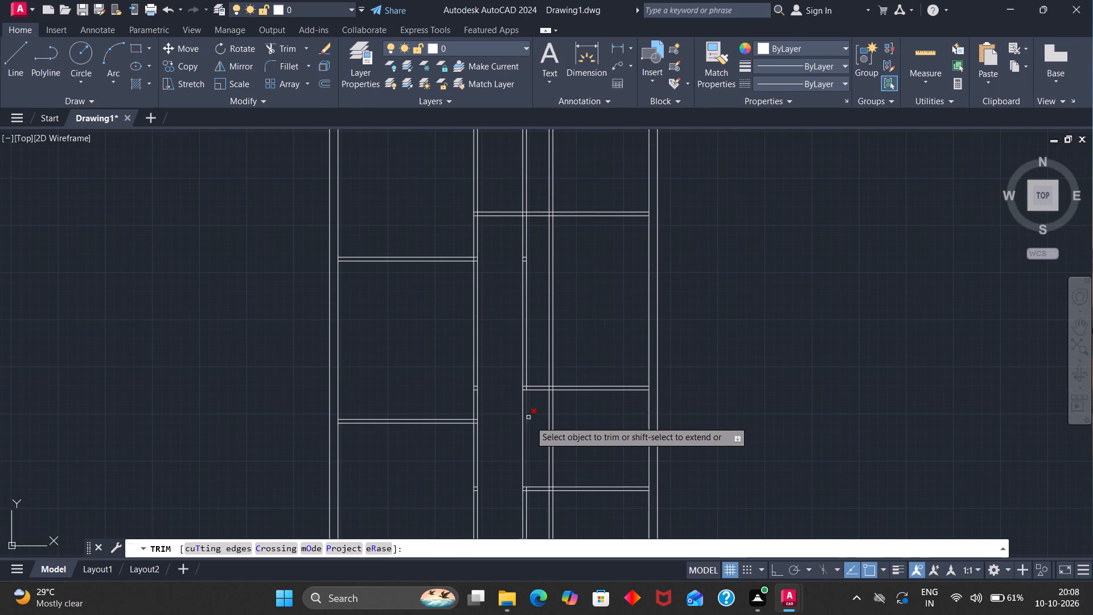
pyautogui.moveTo(533, 421); pyautogui.dragTo(515, 430)
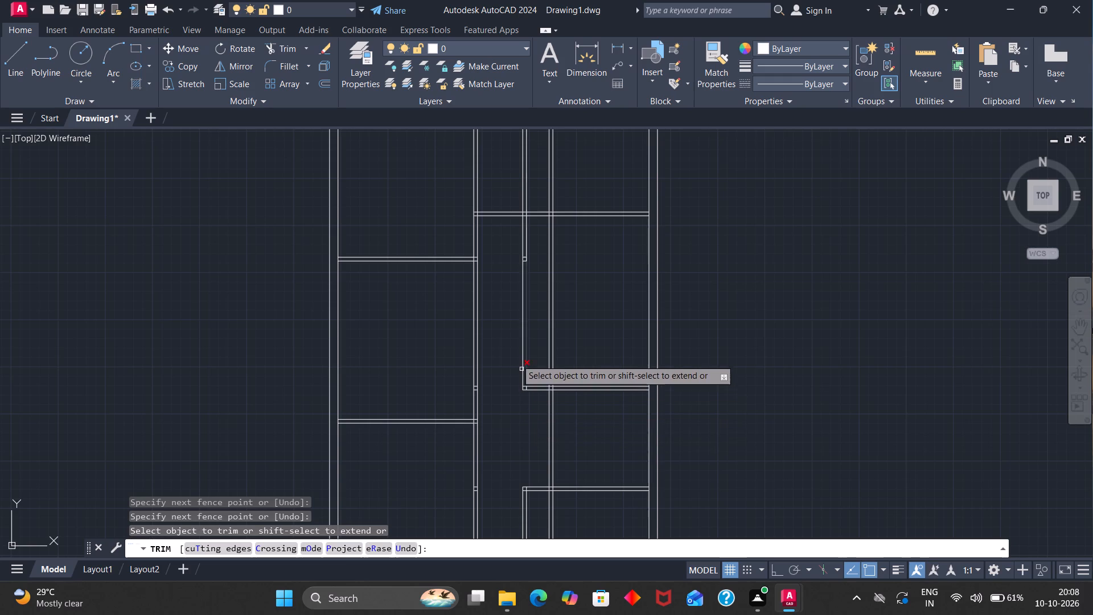
pyautogui.moveTo(508, 349); pyautogui.dragTo(582, 346)
pyautogui.moveTo(548, 352); pyautogui.dragTo(545, 362)
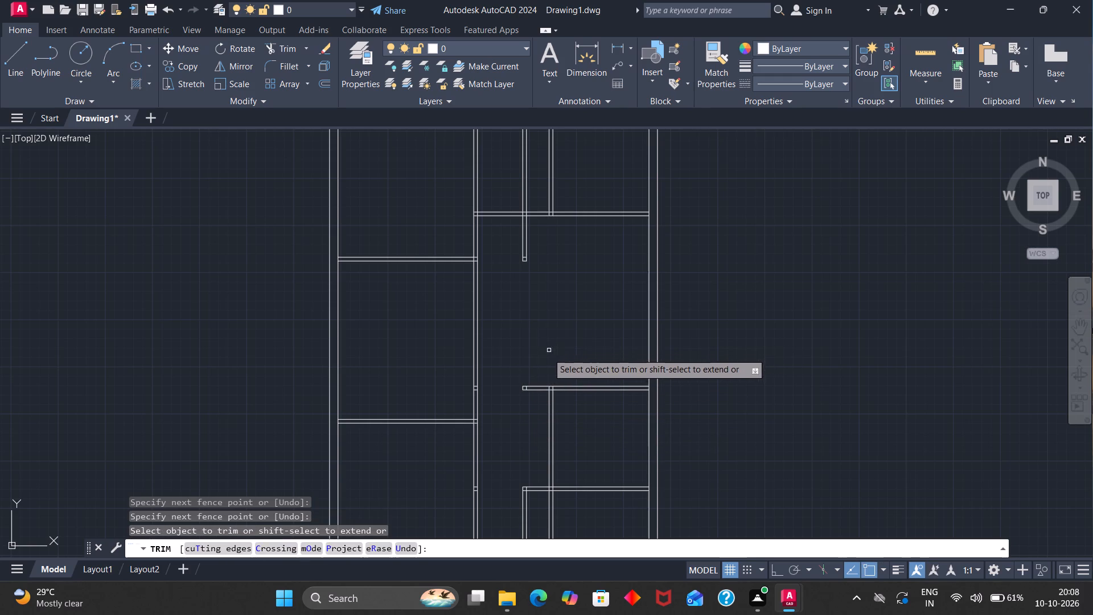
pyautogui.moveTo(545, 362); pyautogui.dragTo(543, 390)
pyautogui.moveTo(538, 388); pyautogui.dragTo(514, 392)
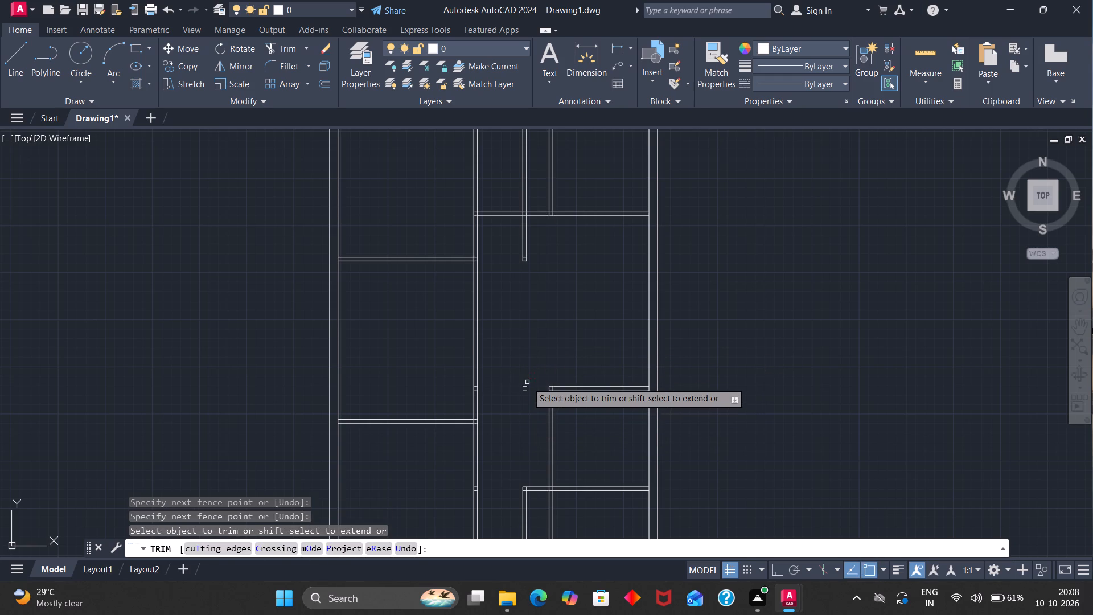
pyautogui.moveTo(527, 376); pyautogui.dragTo(523, 397)
pyautogui.scroll(2, 524, 346)
pyautogui.scroll(-3, 524, 346)
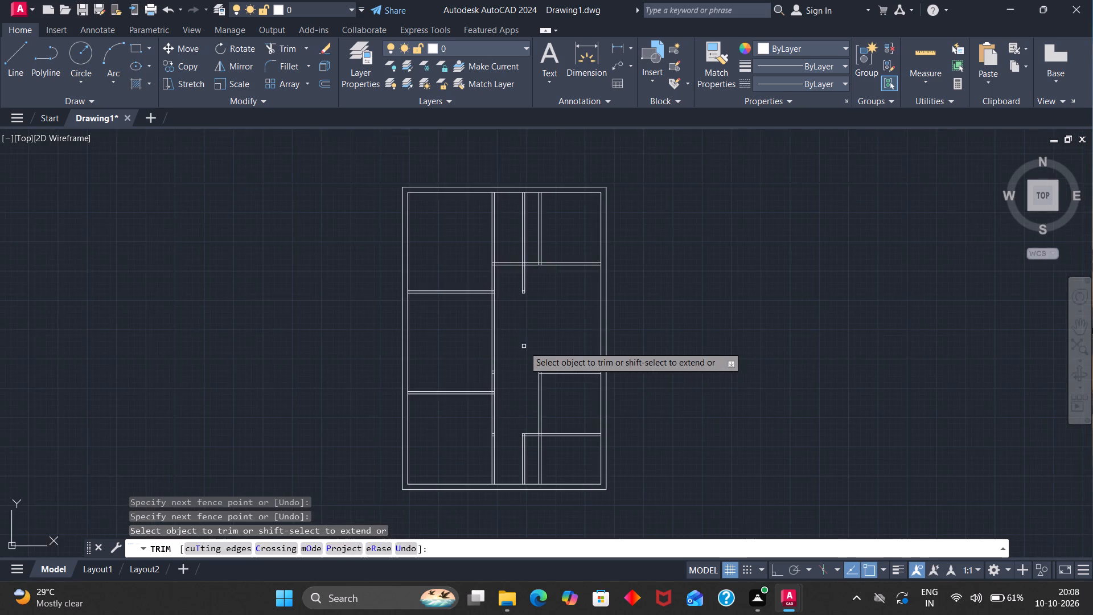
# Trim the old vertical partition out of the top room, along with its stub below and inside the upper horizontal partition.
pyautogui.scroll(-2, 524, 346)
pyautogui.scroll(3, 523, 279)
pyautogui.moveTo(525, 328); pyautogui.dragTo(507, 341)
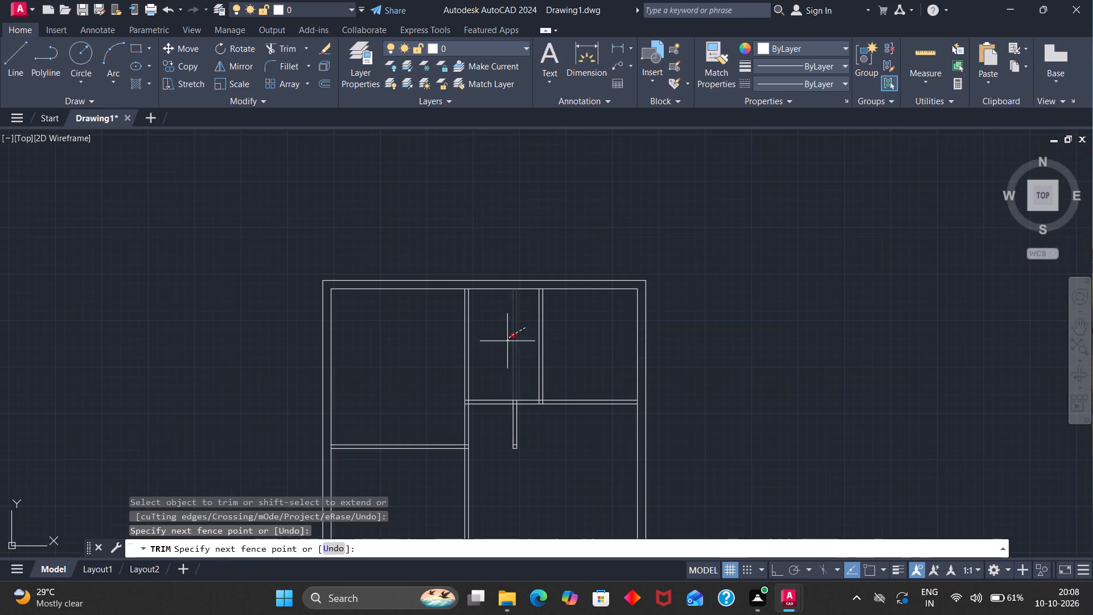
pyautogui.moveTo(507, 341); pyautogui.dragTo(507, 342)
pyautogui.moveTo(535, 438); pyautogui.dragTo(502, 446)
pyautogui.moveTo(514, 435); pyautogui.dragTo(517, 456)
pyautogui.scroll(2, 515, 452)
pyautogui.moveTo(528, 442); pyautogui.dragTo(496, 441)
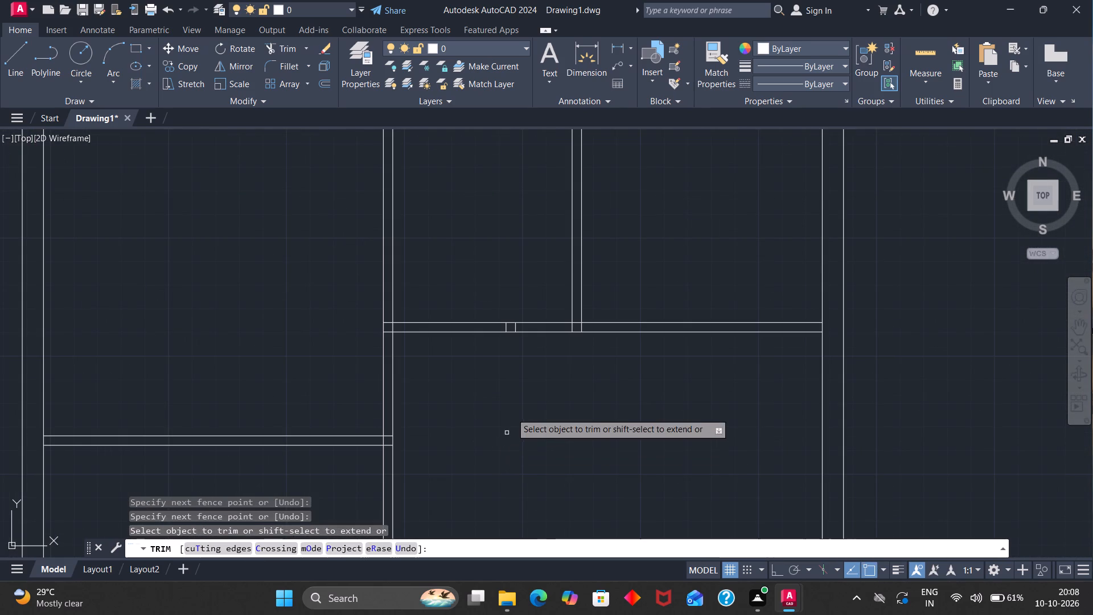
pyautogui.scroll(3, 523, 351)
pyautogui.moveTo(516, 294); pyautogui.dragTo(473, 301)
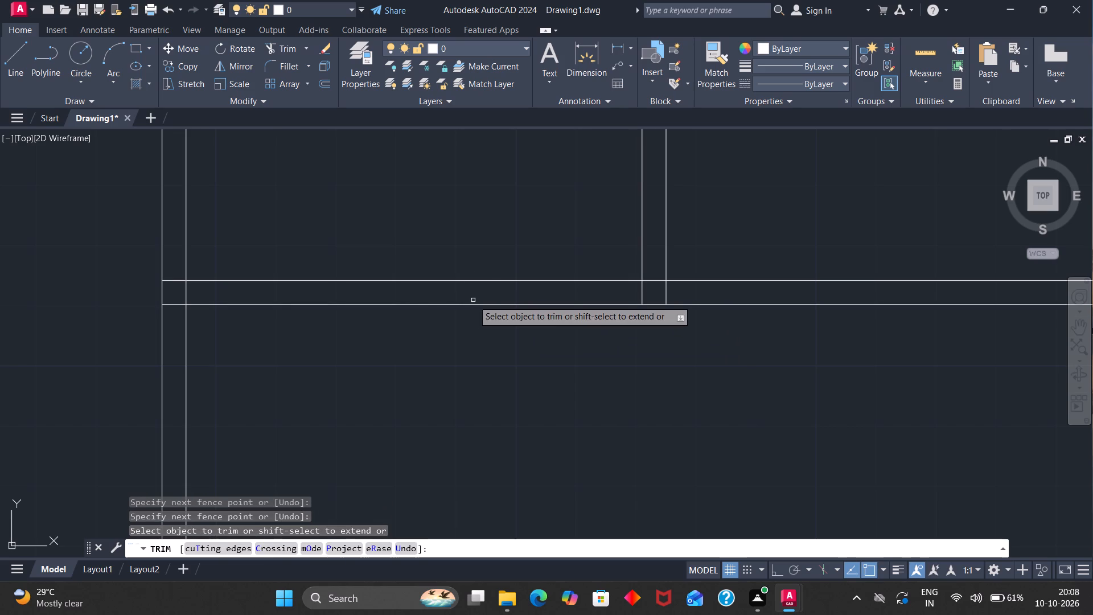
# Trim both vertical partitions below the lowest right-side horizontal partition and clean up the leftover line pieces inside that partition.
pyautogui.scroll(-4, 473, 302)
pyautogui.scroll(-3, 490, 459)
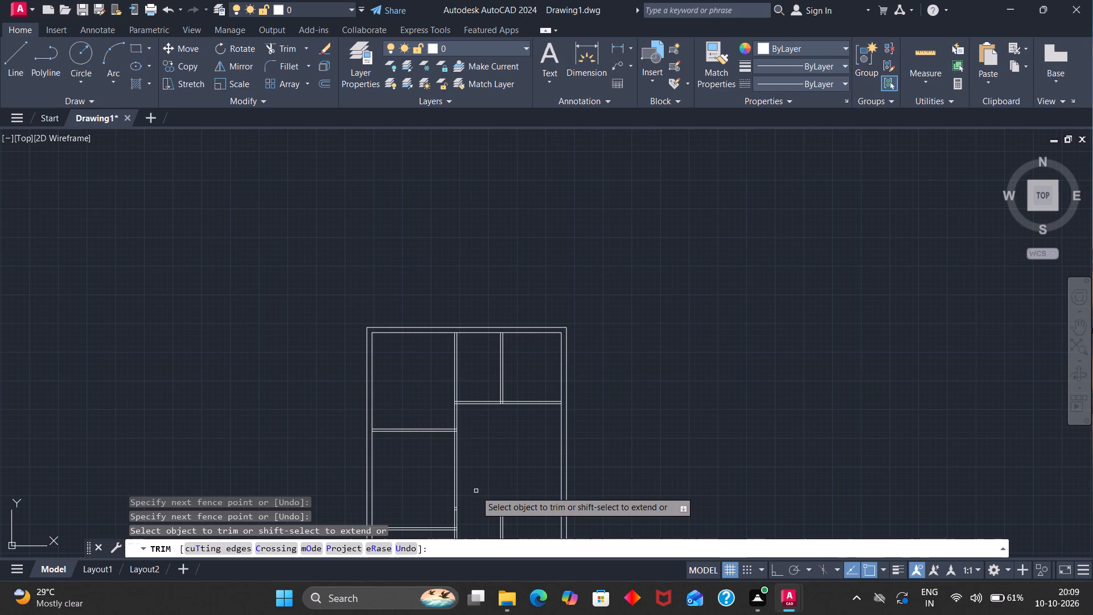
pyautogui.scroll(-3, 447, 488)
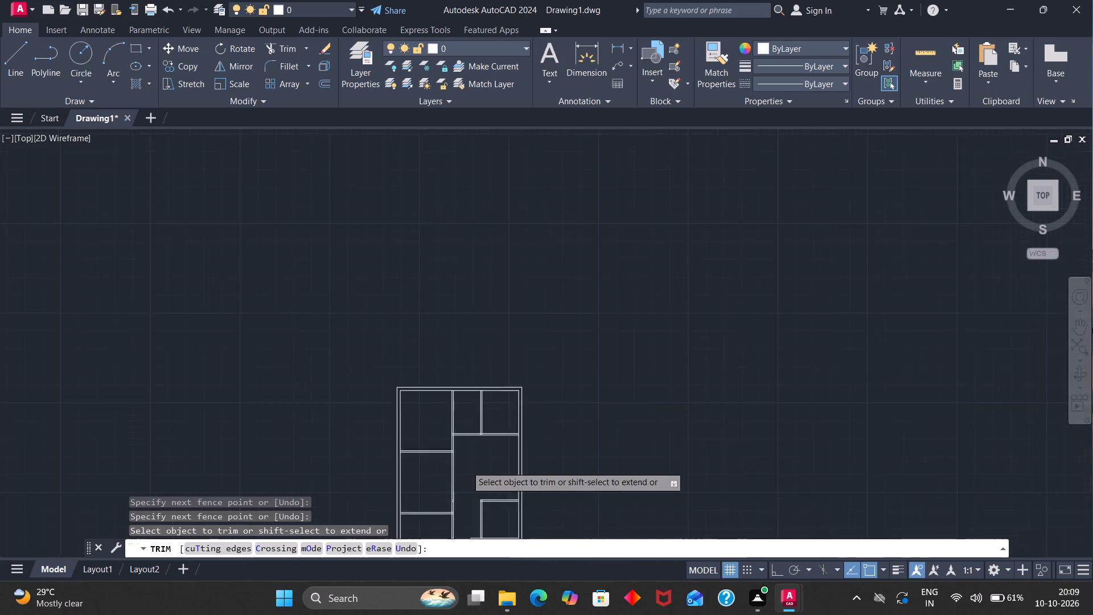
pyautogui.scroll(-3, 477, 464)
pyautogui.scroll(4, 470, 529)
pyautogui.scroll(2, 471, 478)
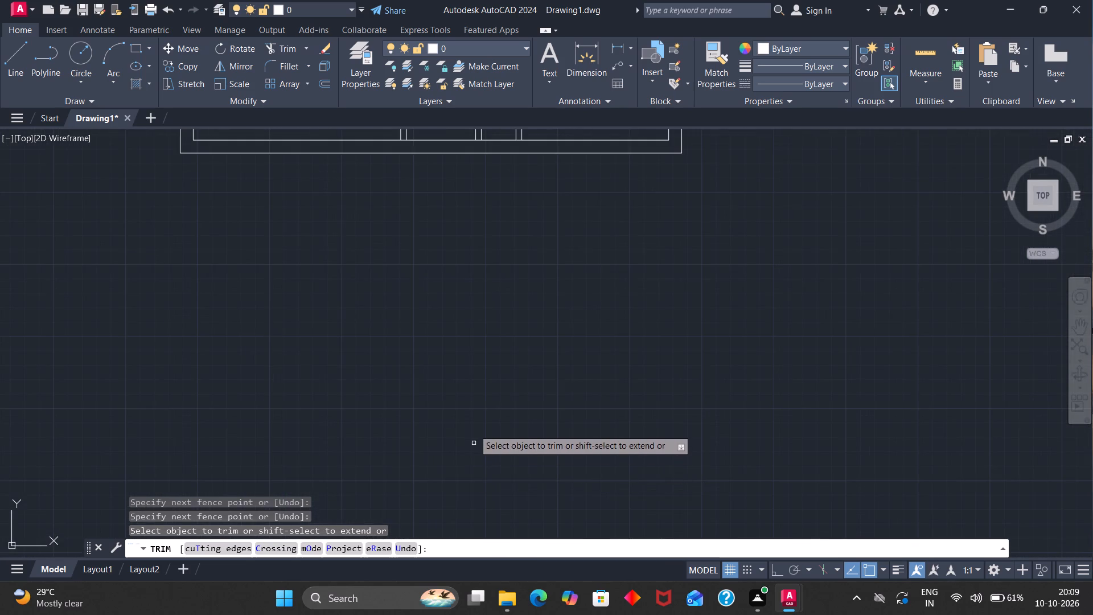
pyautogui.scroll(-3, 474, 429)
pyautogui.scroll(1, 486, 258)
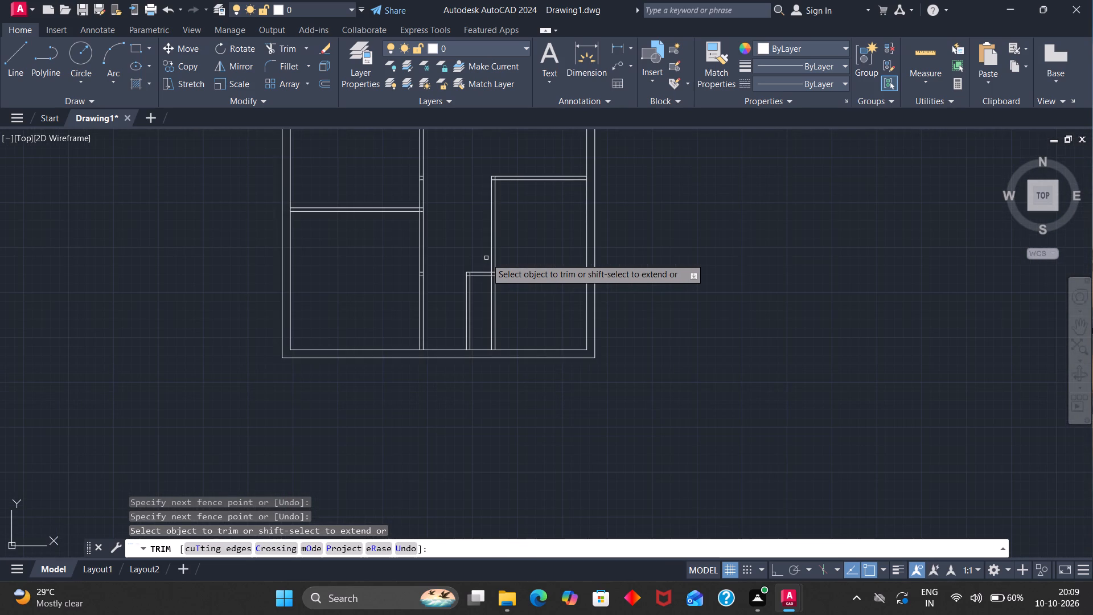
pyautogui.scroll(-2, 536, 249)
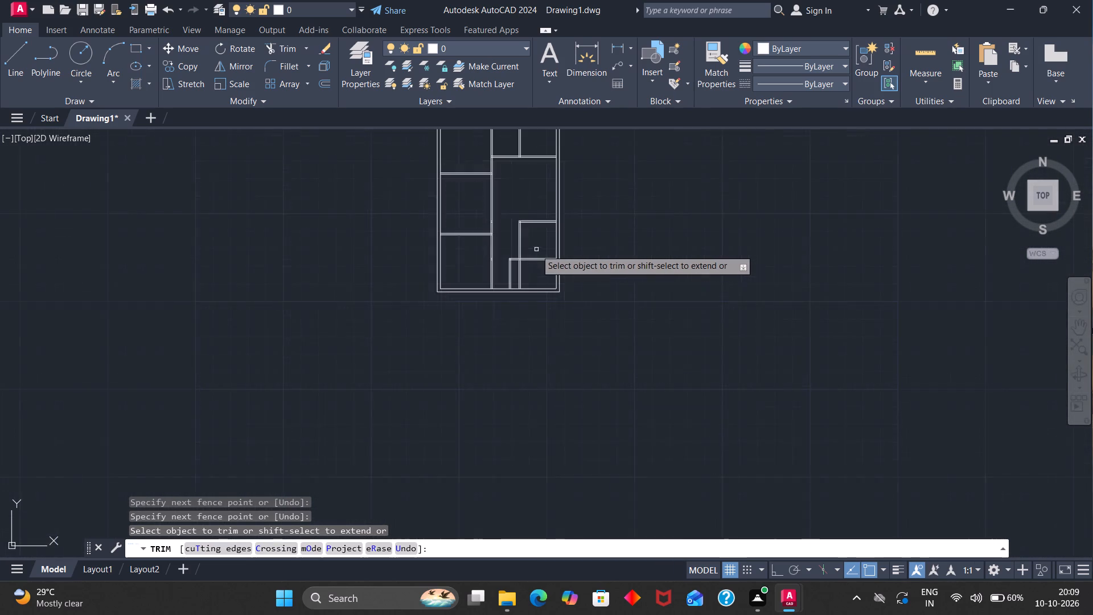
pyautogui.scroll(2, 528, 278)
pyautogui.moveTo(525, 266); pyautogui.dragTo(522, 266)
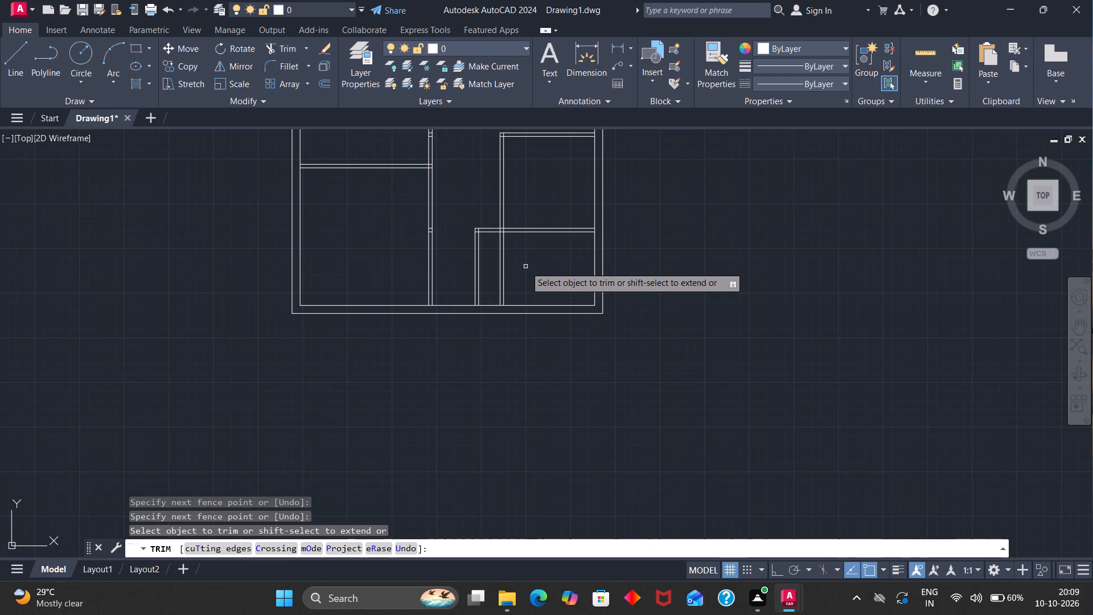
pyautogui.moveTo(522, 266); pyautogui.dragTo(463, 273)
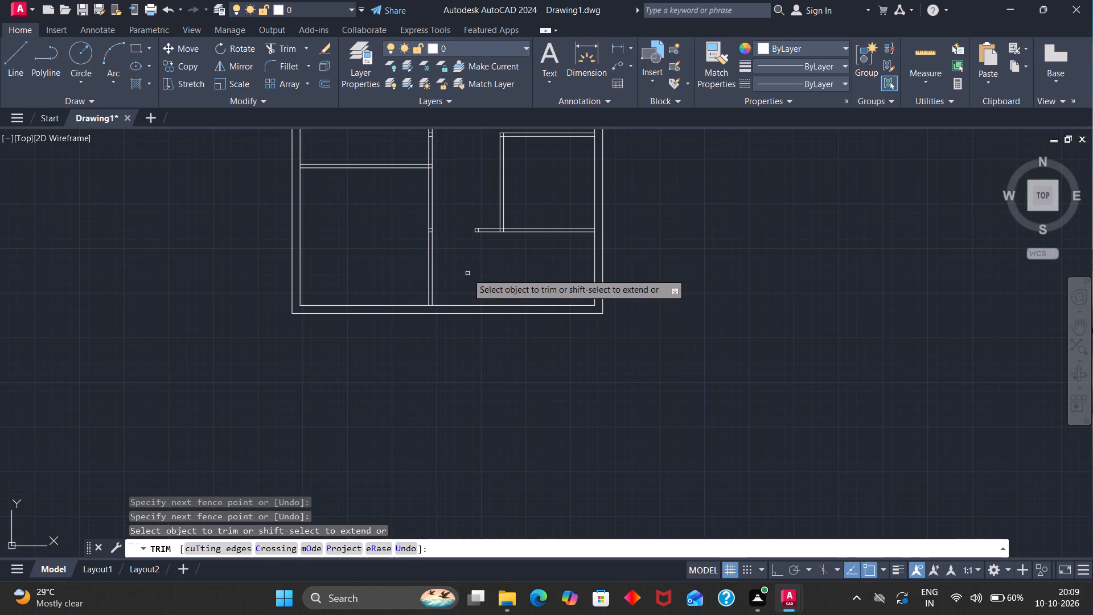
pyautogui.scroll(3, 475, 242)
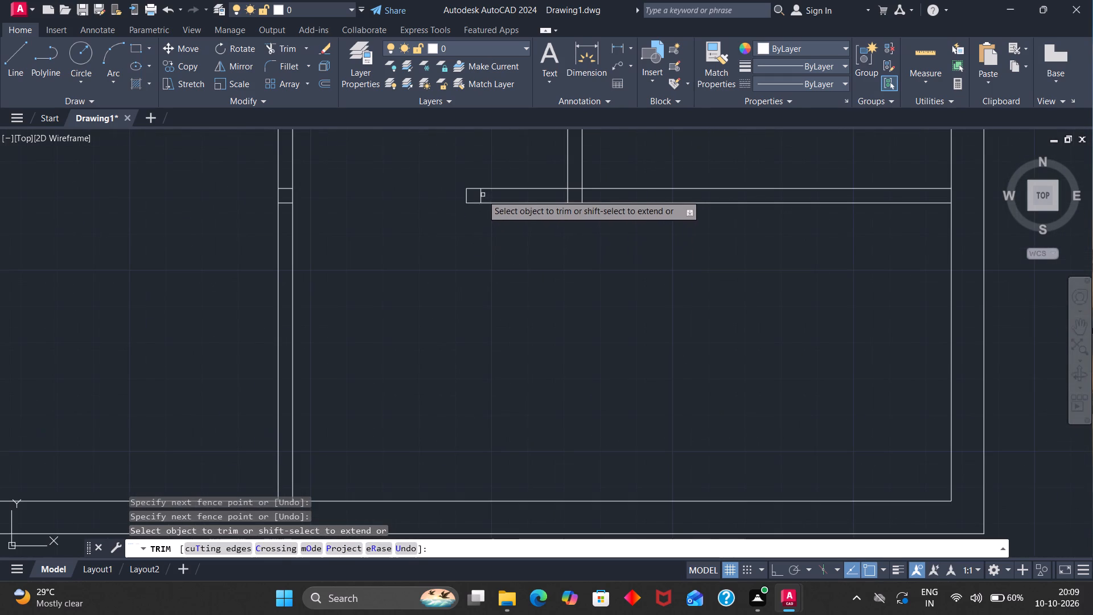
pyautogui.click(482, 195)
pyautogui.moveTo(598, 198); pyautogui.dragTo(572, 196)
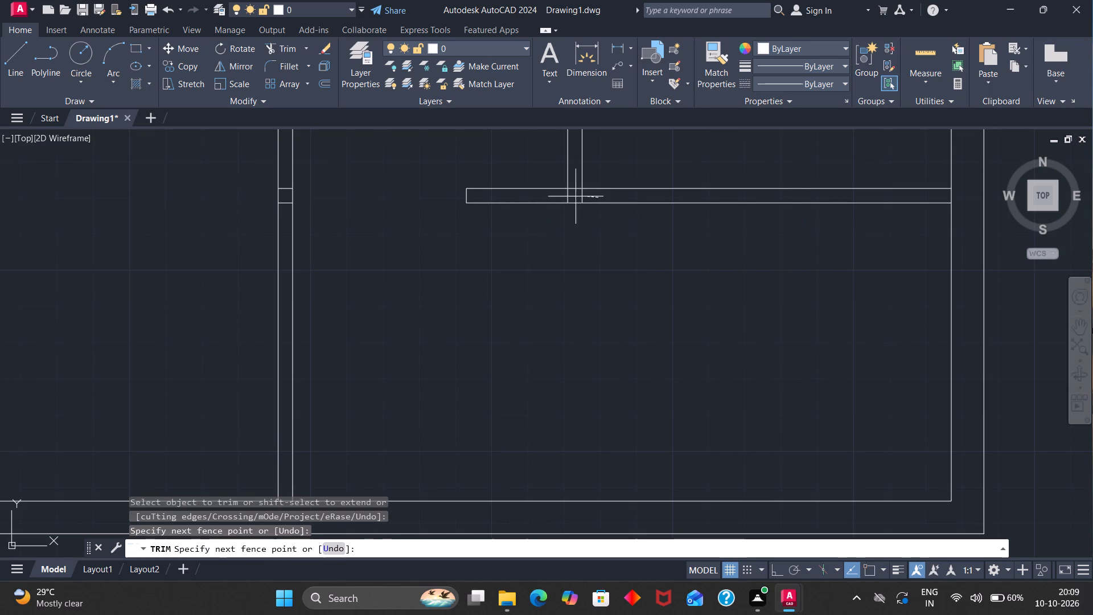
pyautogui.moveTo(572, 196); pyautogui.dragTo(560, 198)
pyautogui.moveTo(574, 184); pyautogui.dragTo(574, 191)
pyautogui.scroll(-3, 574, 191)
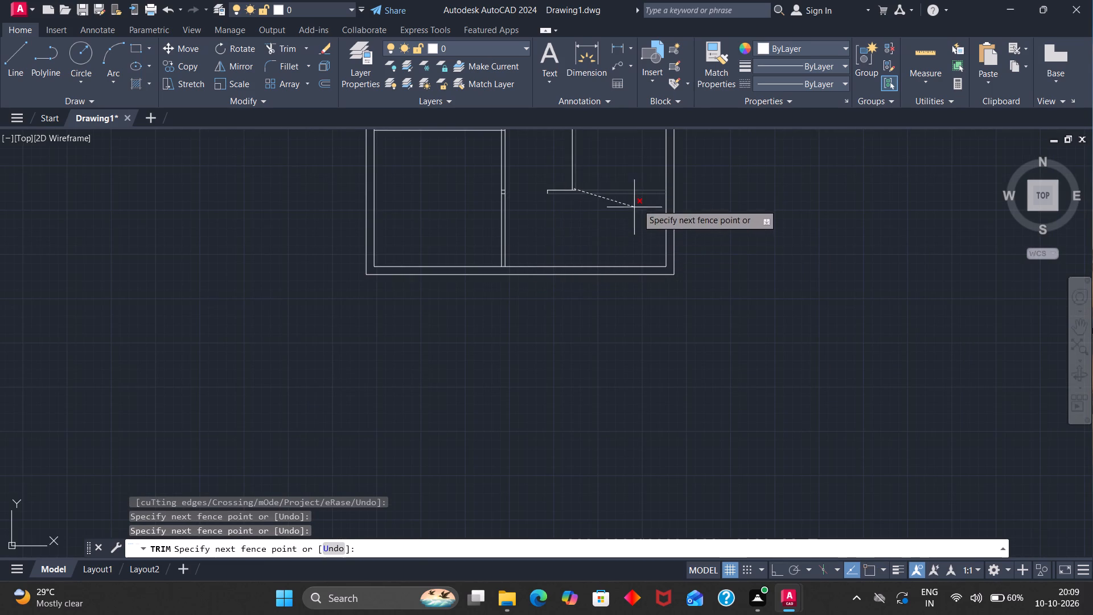
pyautogui.press('Escape')
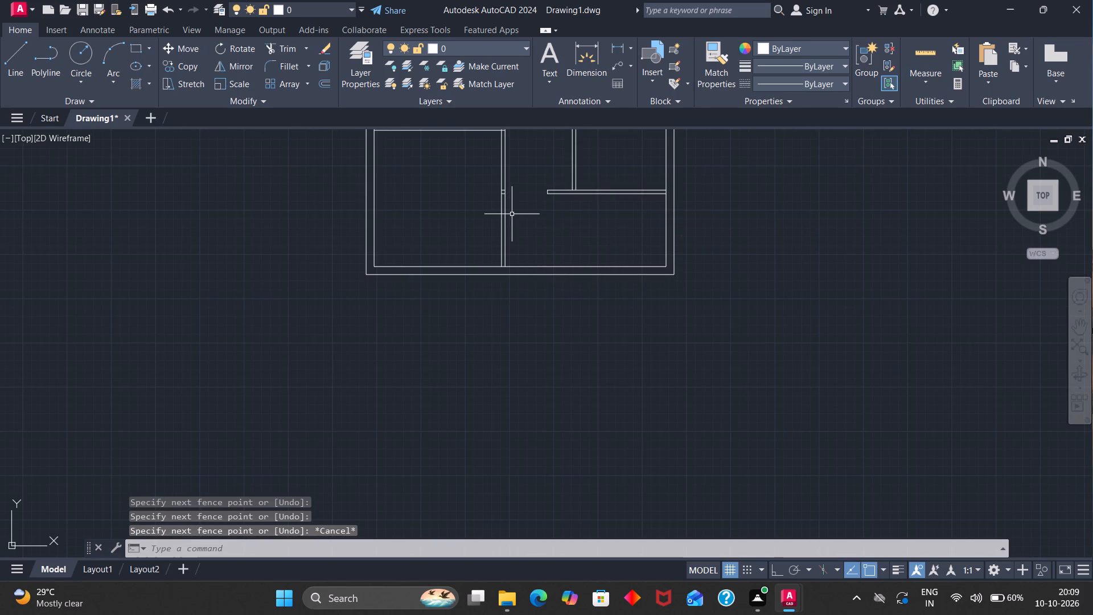
# Trim the overlapping lines where the top right rooms' dividing partition meets the upper right horizontal partition.
pyautogui.scroll(-6, 583, 187)
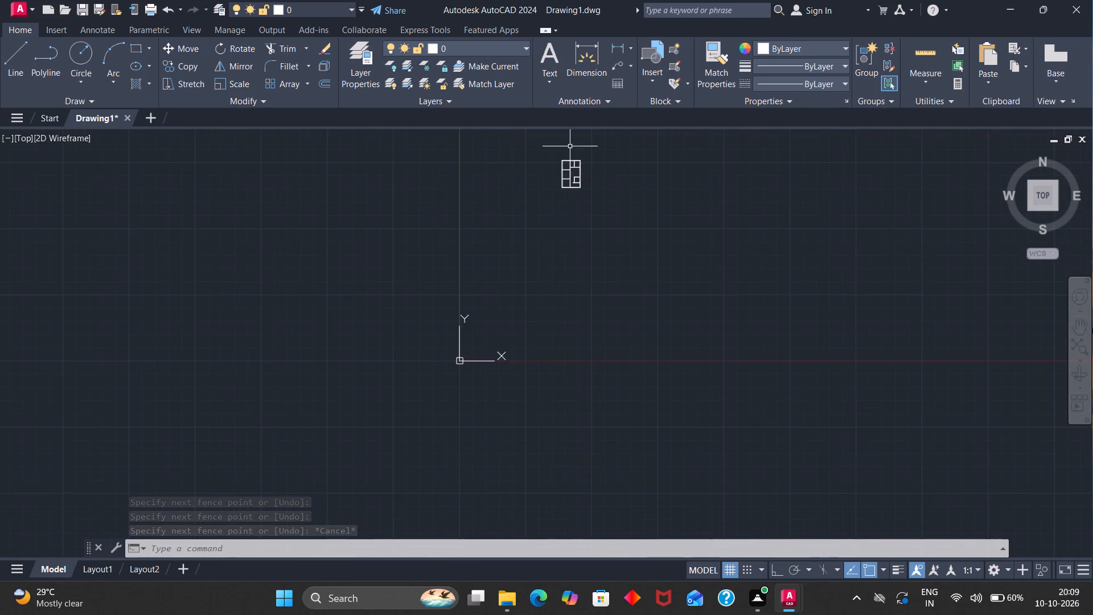
pyautogui.scroll(2, 570, 146)
pyautogui.scroll(4, 573, 195)
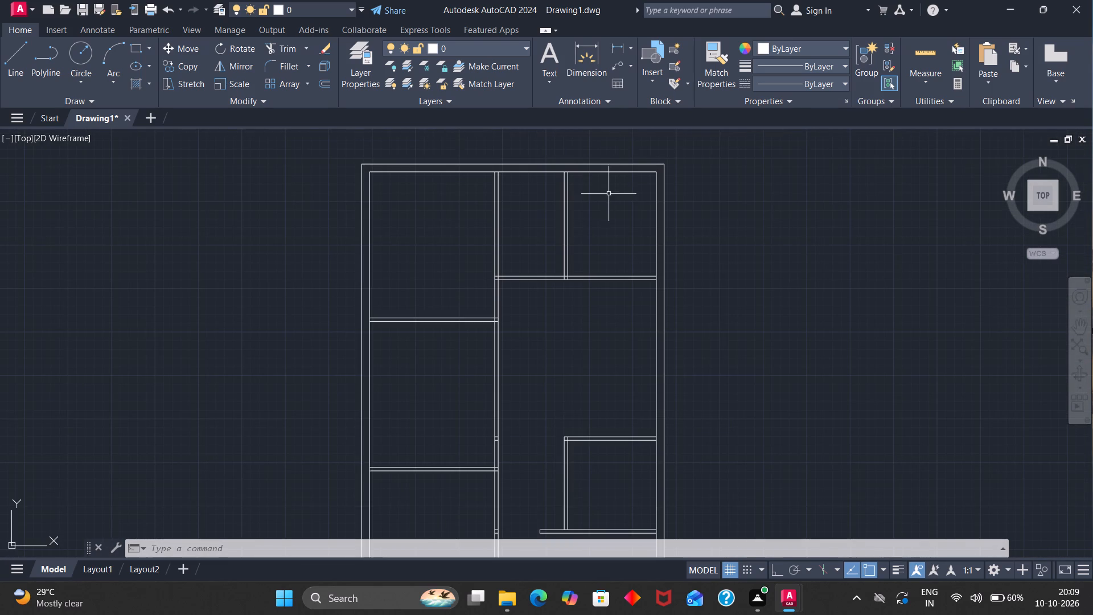
pyautogui.scroll(1, 606, 198)
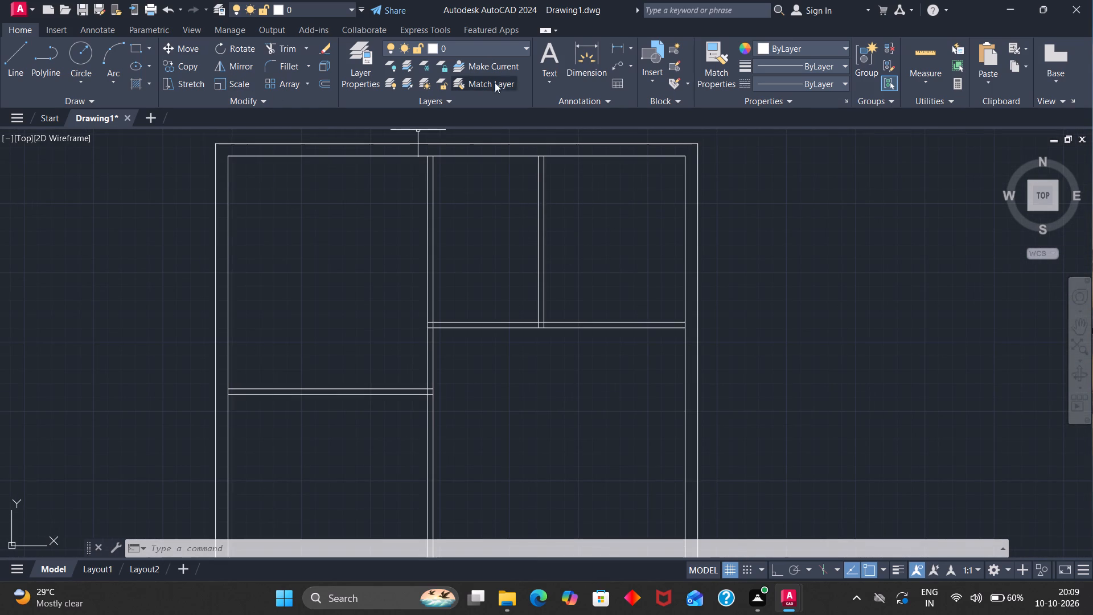
pyautogui.click(293, 51)
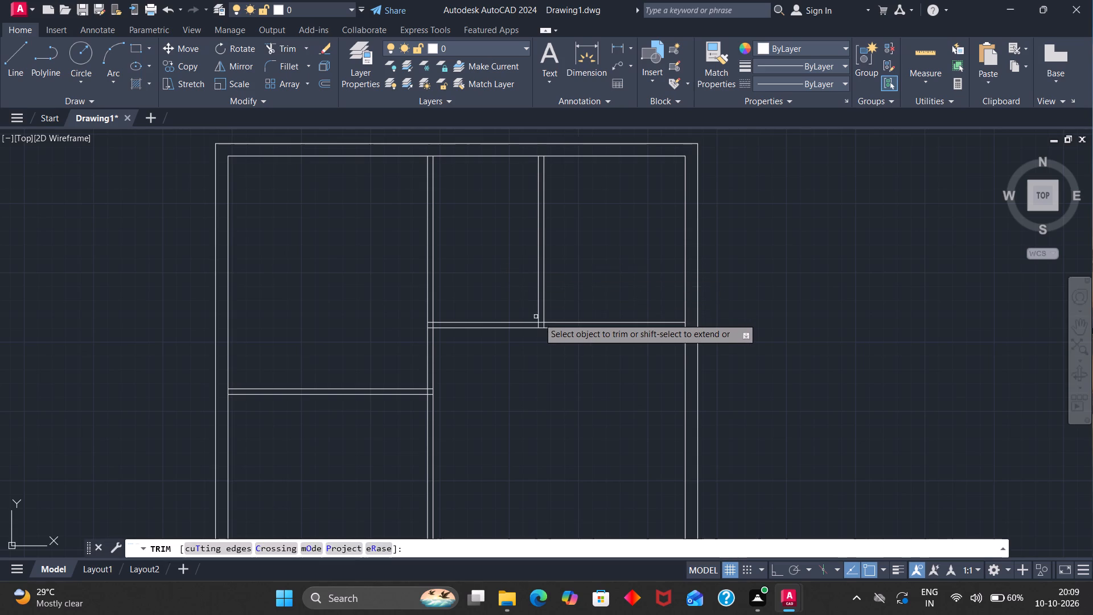
pyautogui.scroll(5, 541, 319)
pyautogui.moveTo(553, 329); pyautogui.dragTo(497, 326)
pyautogui.moveTo(520, 295); pyautogui.dragTo(518, 334)
pyautogui.scroll(-4, 518, 324)
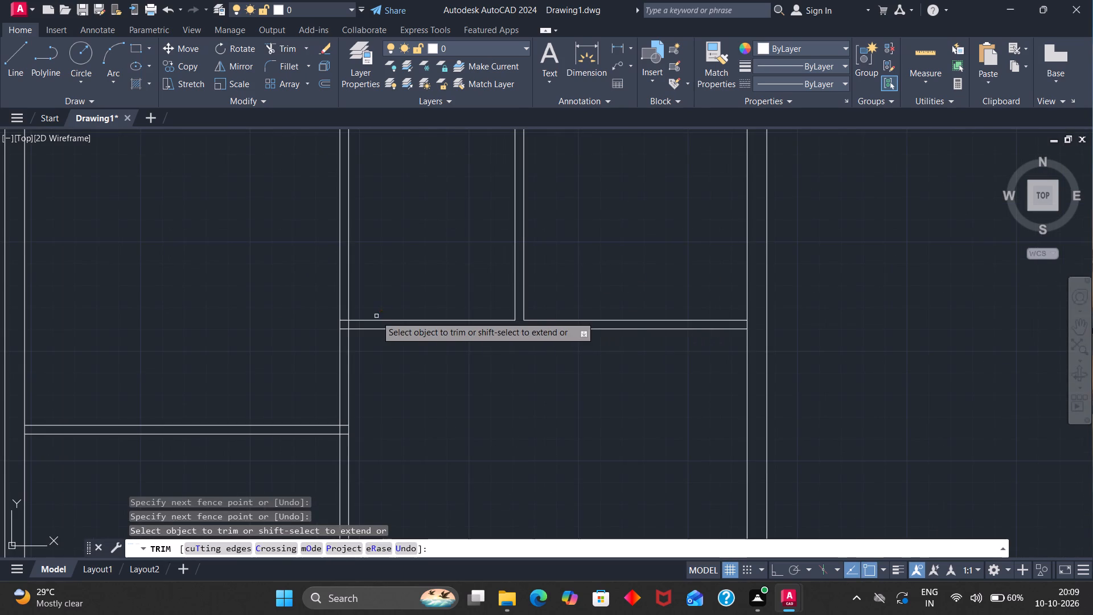
# Trim the overlapping lines where the upper right and upper left horizontal partitions meet the long central vertical partition.
pyautogui.scroll(4, 335, 317)
pyautogui.moveTo(351, 325); pyautogui.dragTo(350, 361)
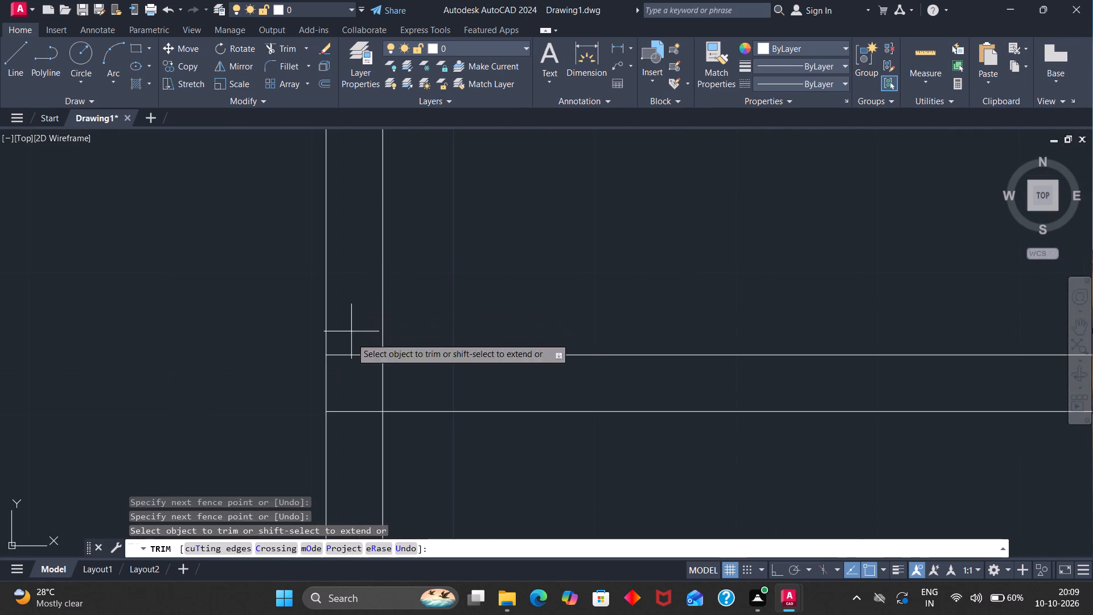
pyautogui.moveTo(350, 361); pyautogui.dragTo(365, 428)
pyautogui.scroll(-4, 377, 373)
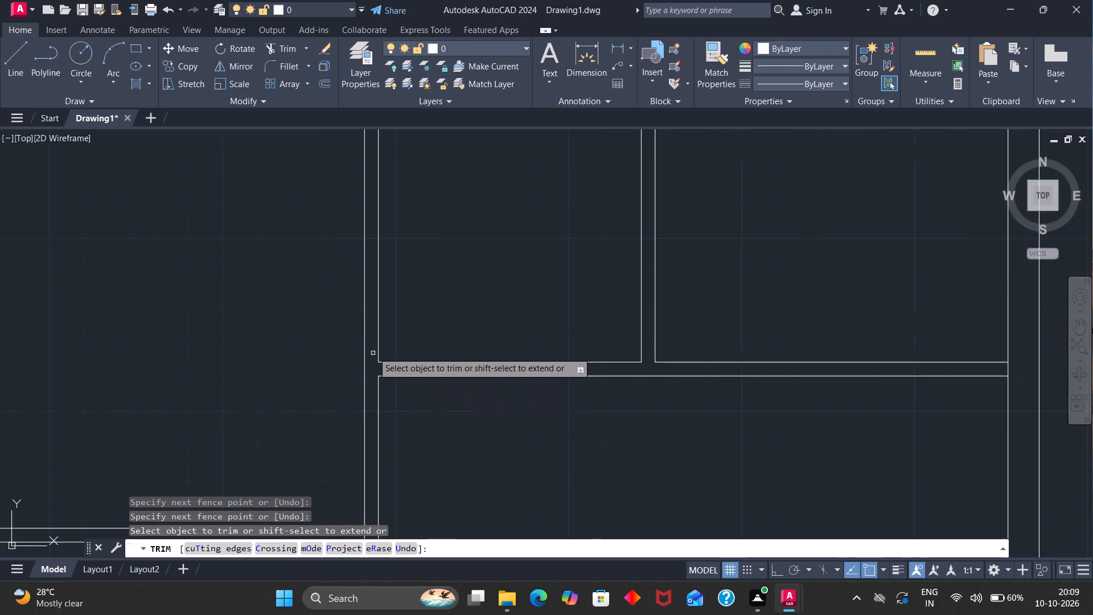
pyautogui.scroll(-7, 372, 349)
pyautogui.scroll(4, 368, 415)
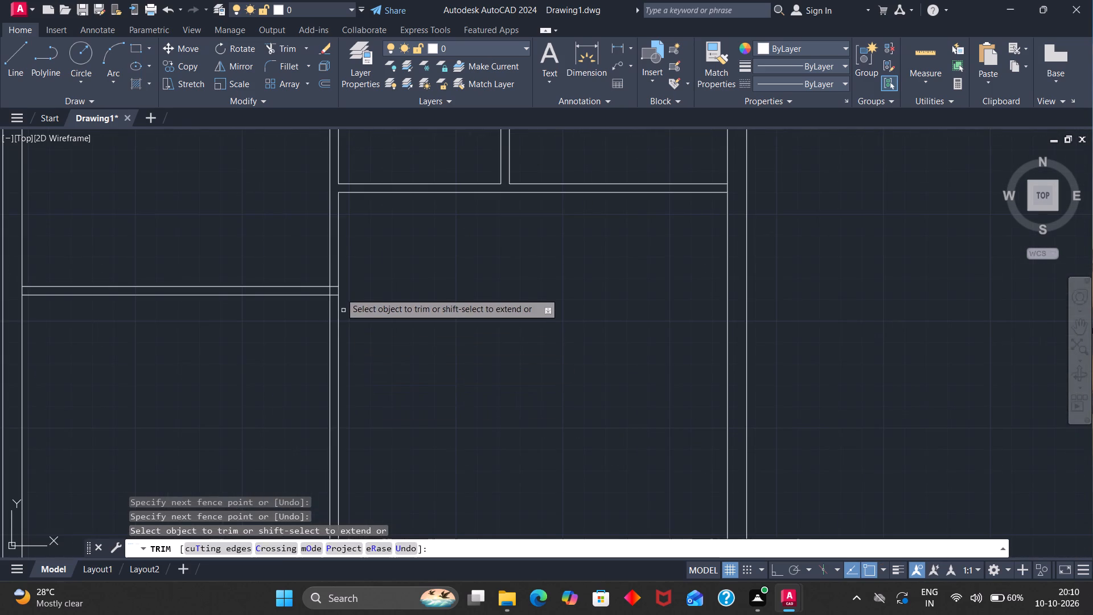
pyautogui.scroll(3, 340, 286)
pyautogui.moveTo(315, 267); pyautogui.dragTo(305, 319)
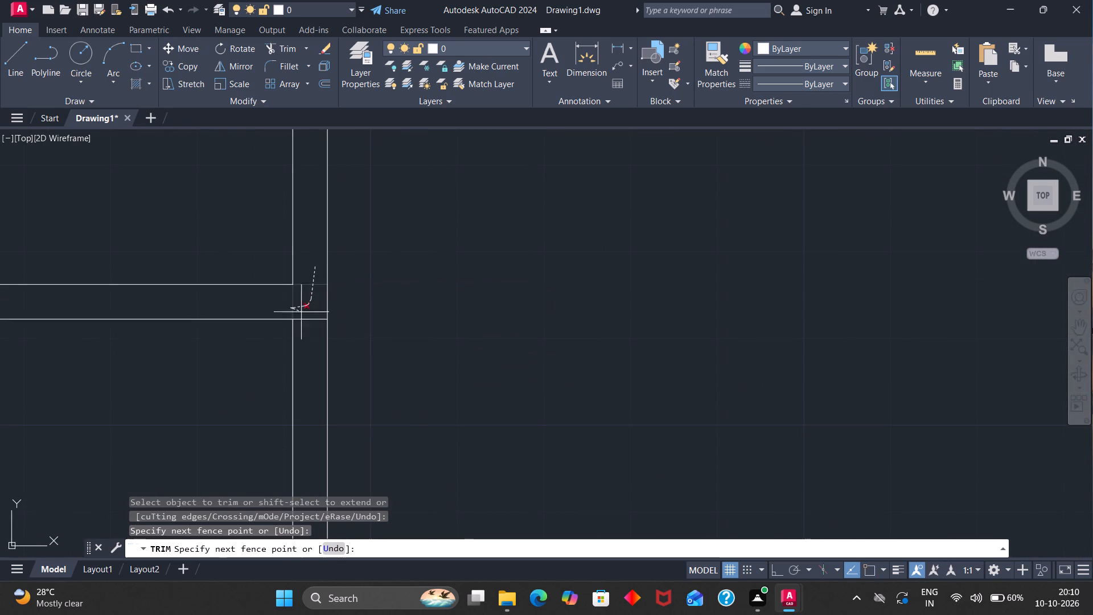
pyautogui.moveTo(305, 319); pyautogui.dragTo(306, 337)
pyautogui.scroll(-7, 307, 322)
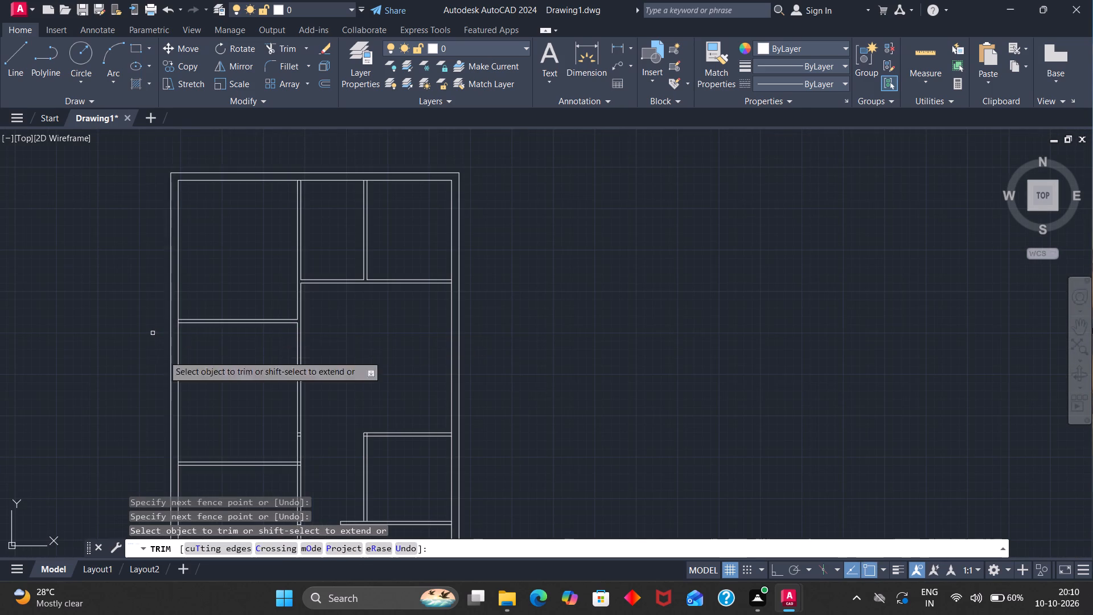
# Trim the stray crosspieces out of the central vertical partition and open its junction with the lower left horizontal partition.
pyautogui.scroll(7, 301, 461)
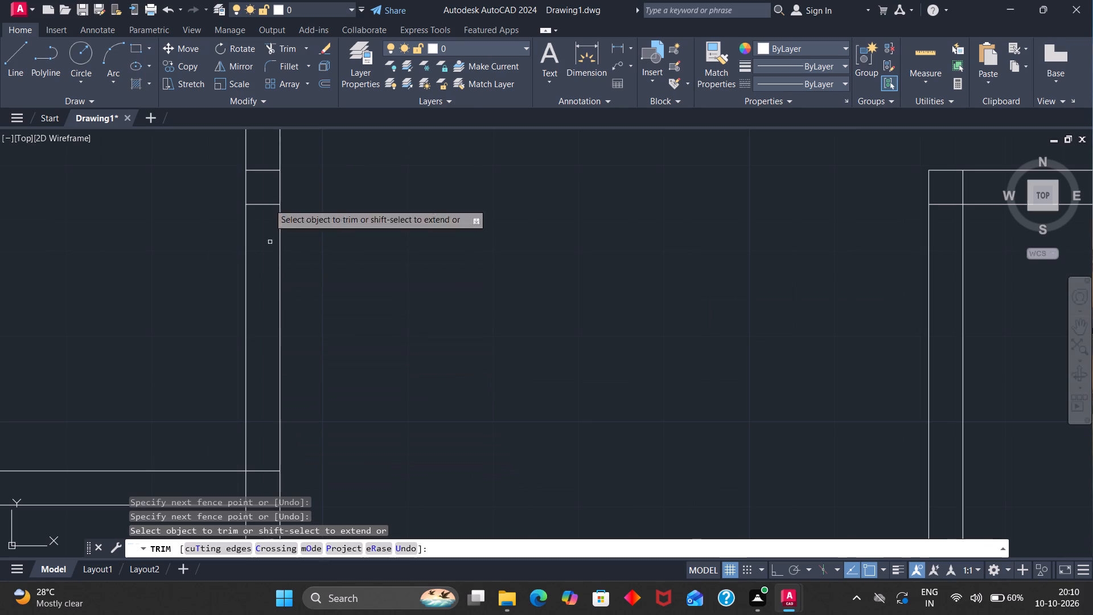
pyautogui.moveTo(261, 155); pyautogui.dragTo(260, 246)
pyautogui.scroll(-5, 263, 243)
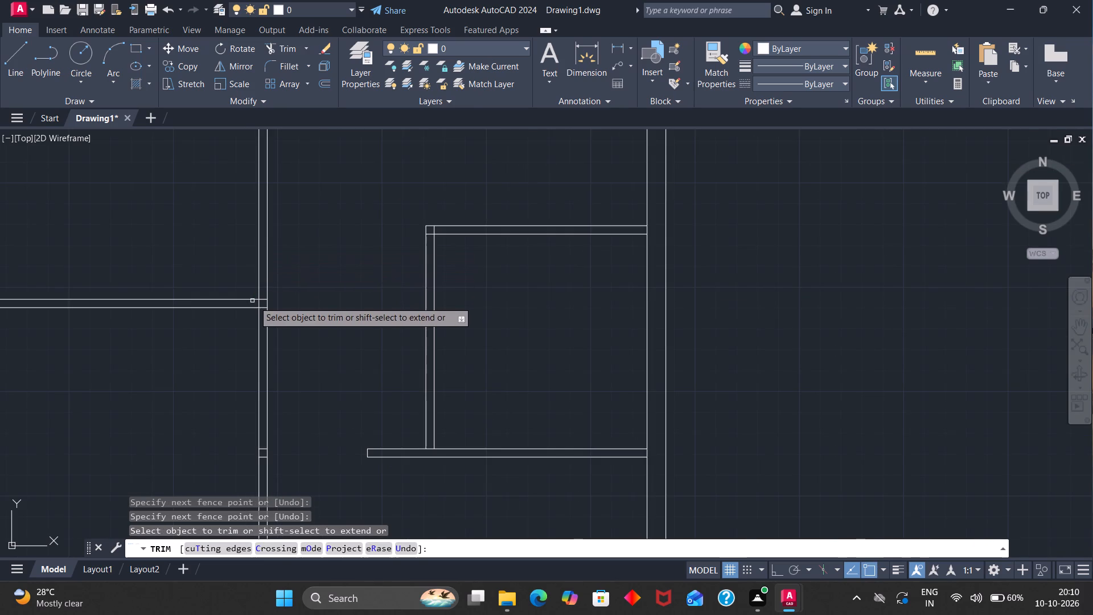
pyautogui.scroll(4, 261, 304)
pyautogui.moveTo(257, 244); pyautogui.dragTo(261, 345)
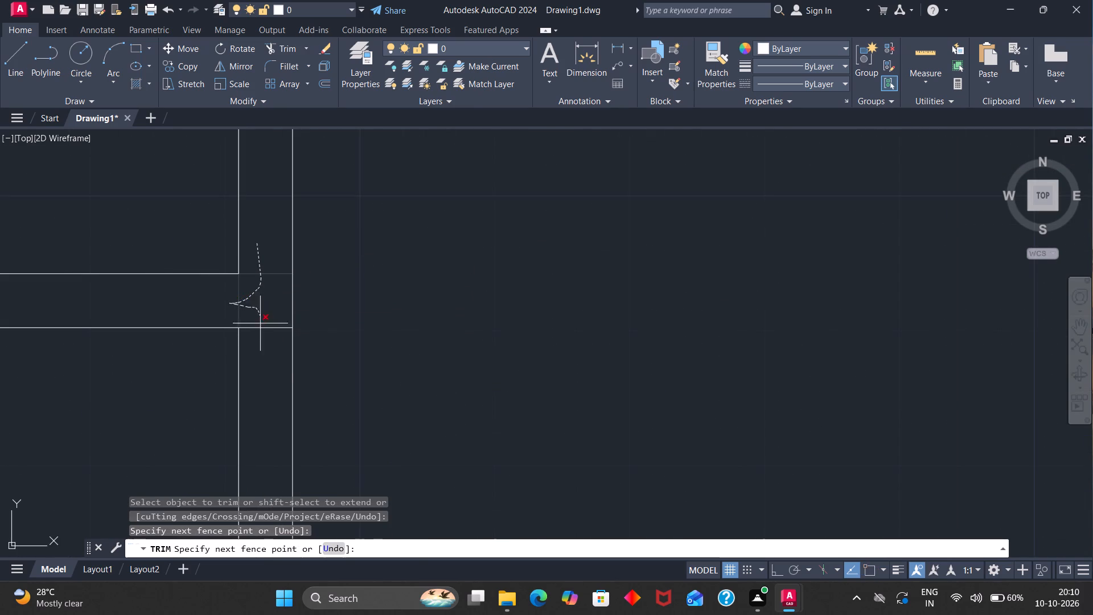
pyautogui.moveTo(261, 345); pyautogui.dragTo(262, 359)
pyautogui.scroll(-8, 269, 325)
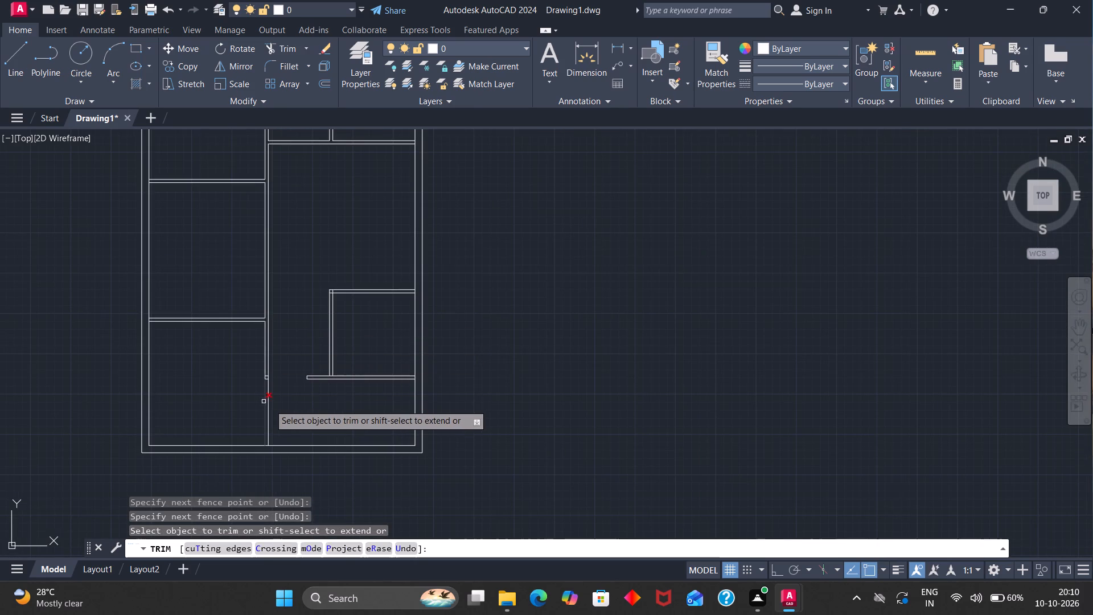
pyautogui.scroll(9, 265, 380)
pyautogui.moveTo(266, 296); pyautogui.dragTo(276, 367)
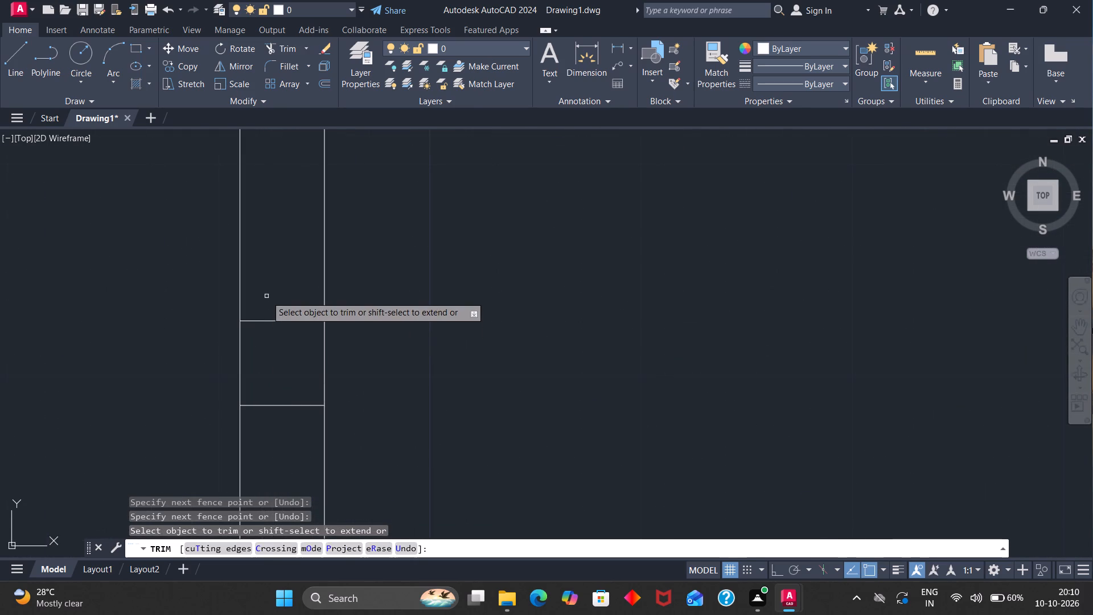
pyautogui.moveTo(276, 367); pyautogui.dragTo(282, 453)
pyautogui.scroll(-5, 289, 372)
pyautogui.scroll(-4, 350, 333)
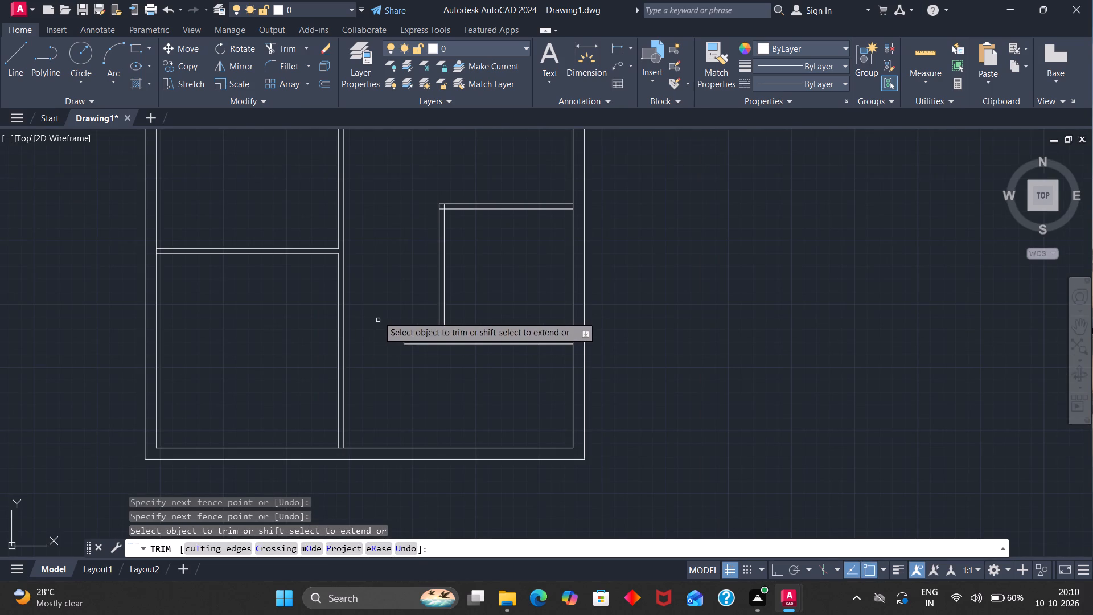
# Trim the overlapping line ends inside the upper left wall corner of the small lower right room.
pyautogui.scroll(5, 435, 206)
pyautogui.moveTo(500, 208); pyautogui.dragTo(487, 211)
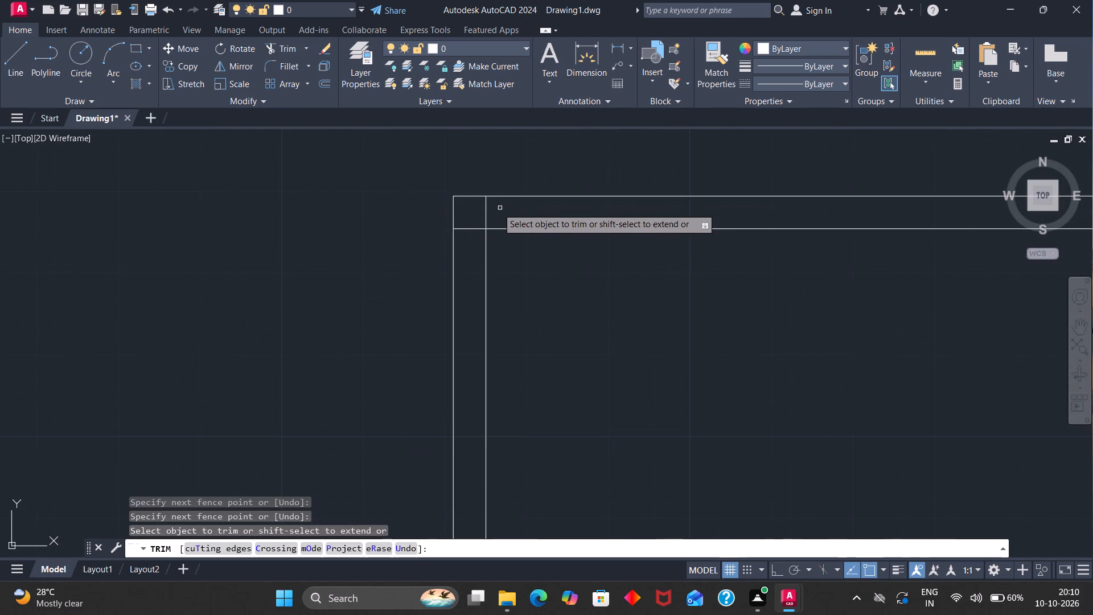
pyautogui.moveTo(487, 211); pyautogui.dragTo(467, 267)
pyautogui.scroll(-12, 470, 264)
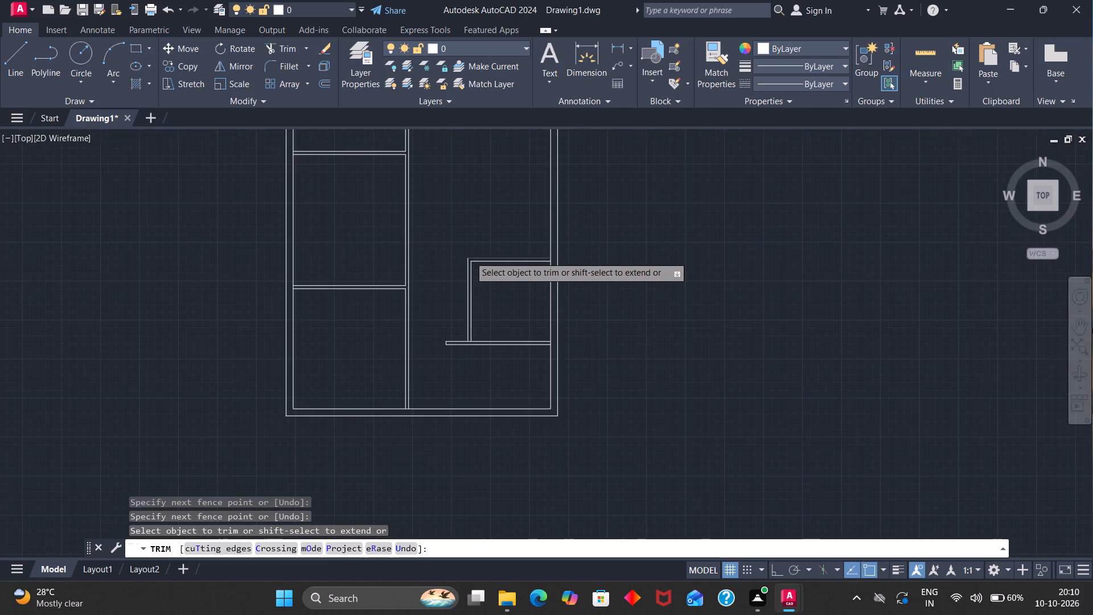
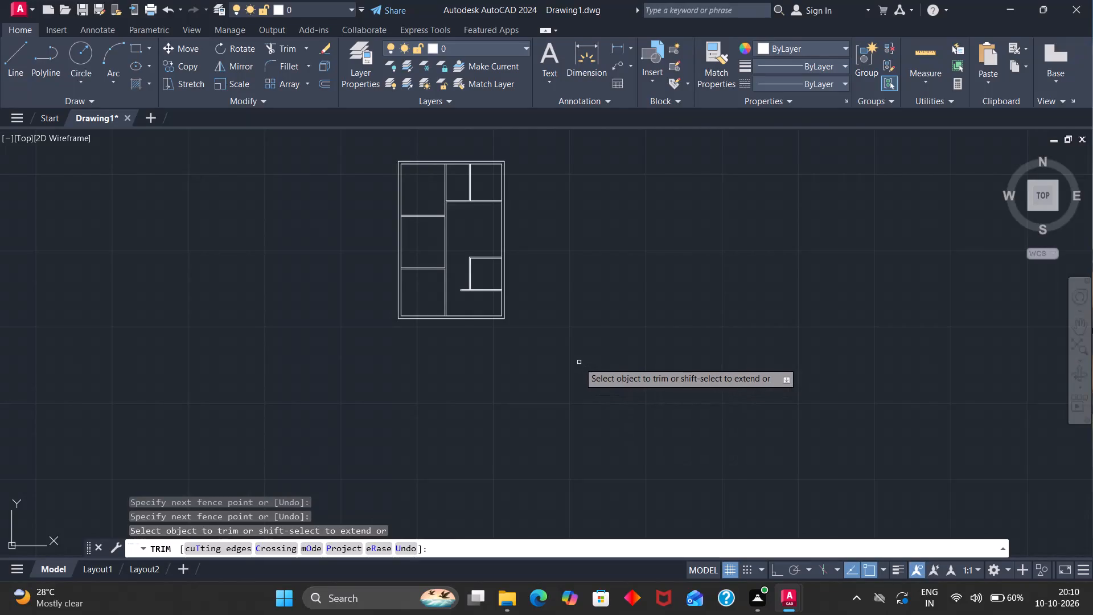
# Draw a short line across the central vertical partition, extending the upper face of the upper left horizontal partition.
pyautogui.press('Escape')
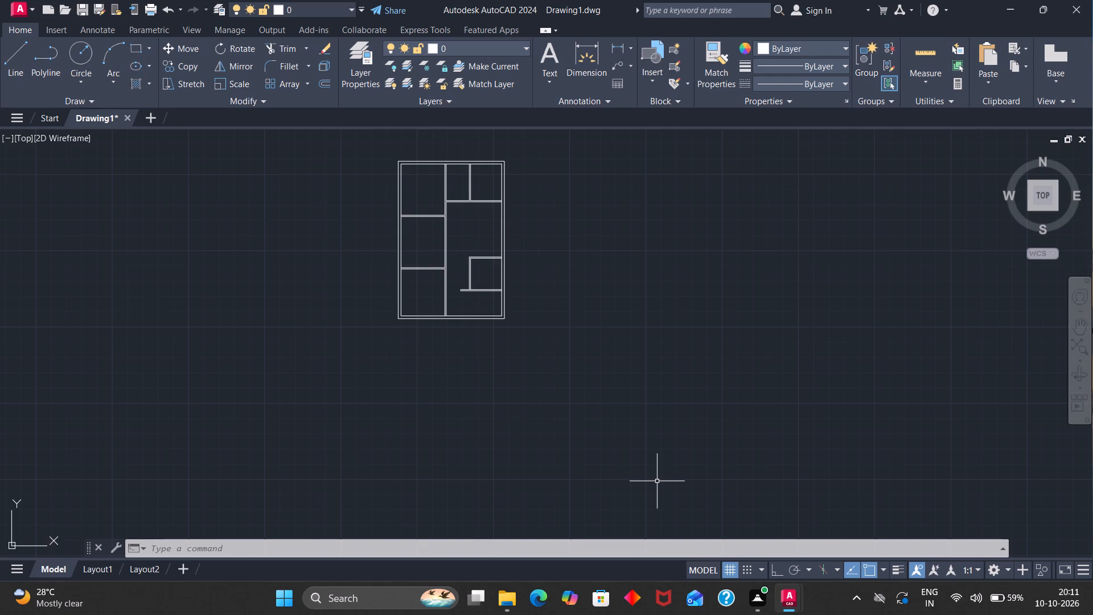
pyautogui.scroll(1, 507, 574)
pyautogui.scroll(4, 459, 216)
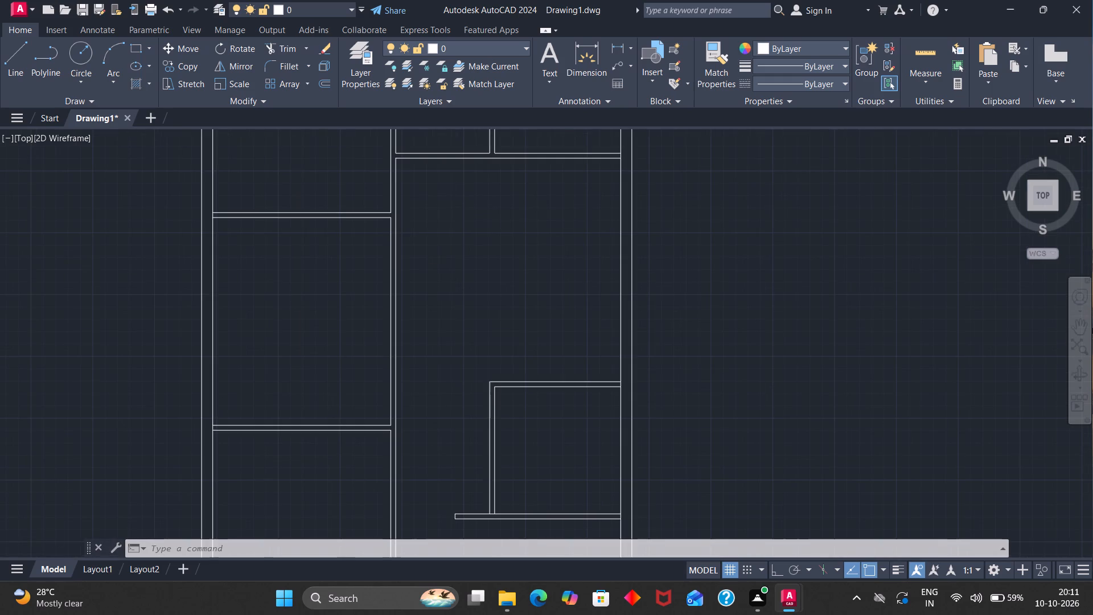
pyautogui.scroll(-2, 459, 215)
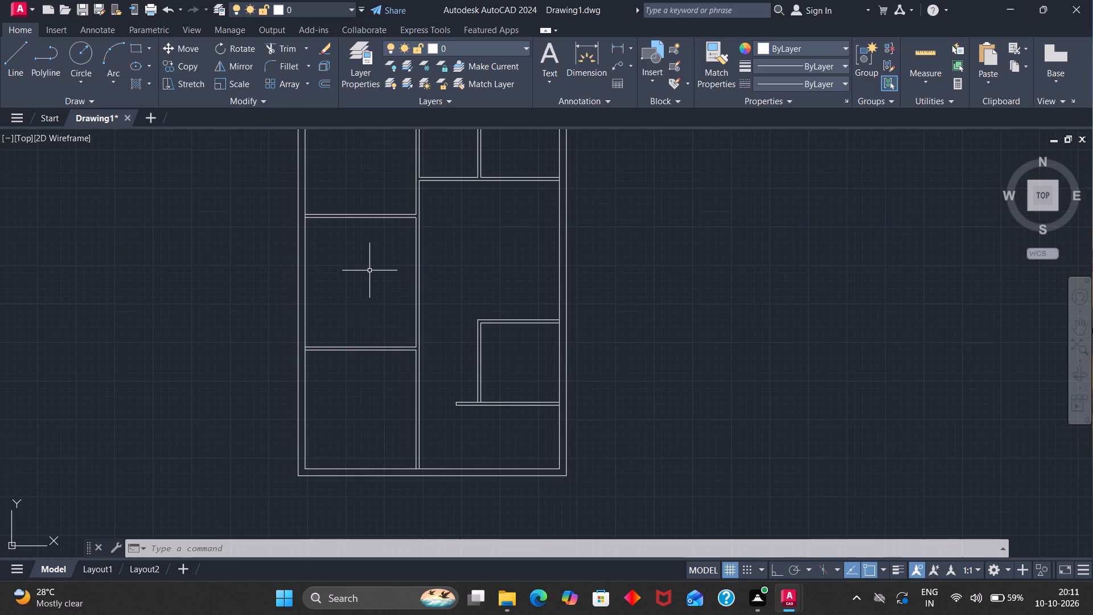
pyautogui.click(23, 65)
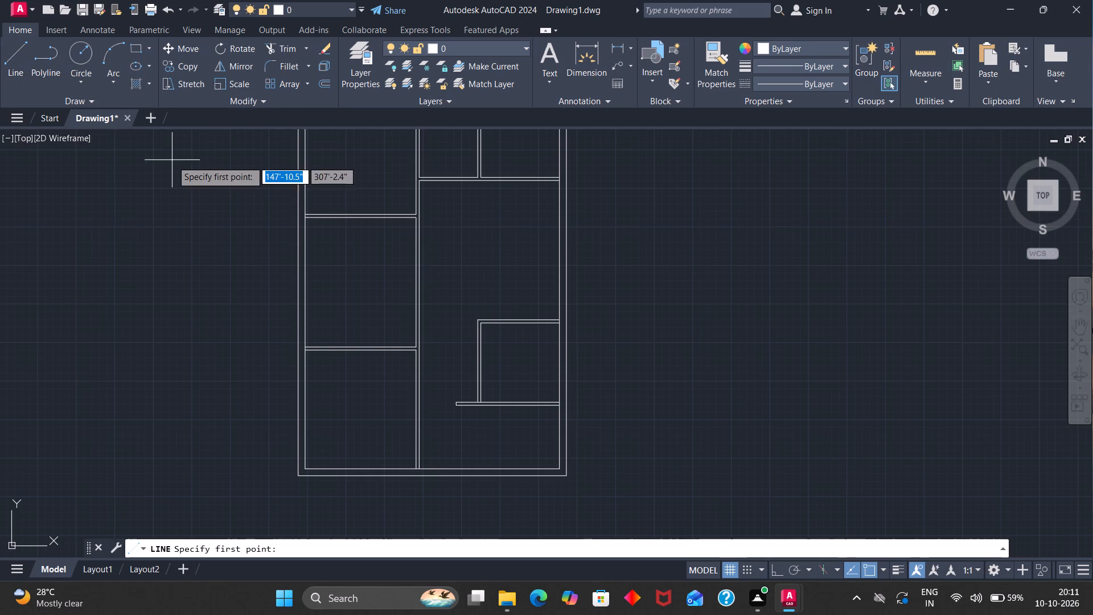
pyautogui.scroll(-2, 176, 180)
pyautogui.scroll(2, 207, 138)
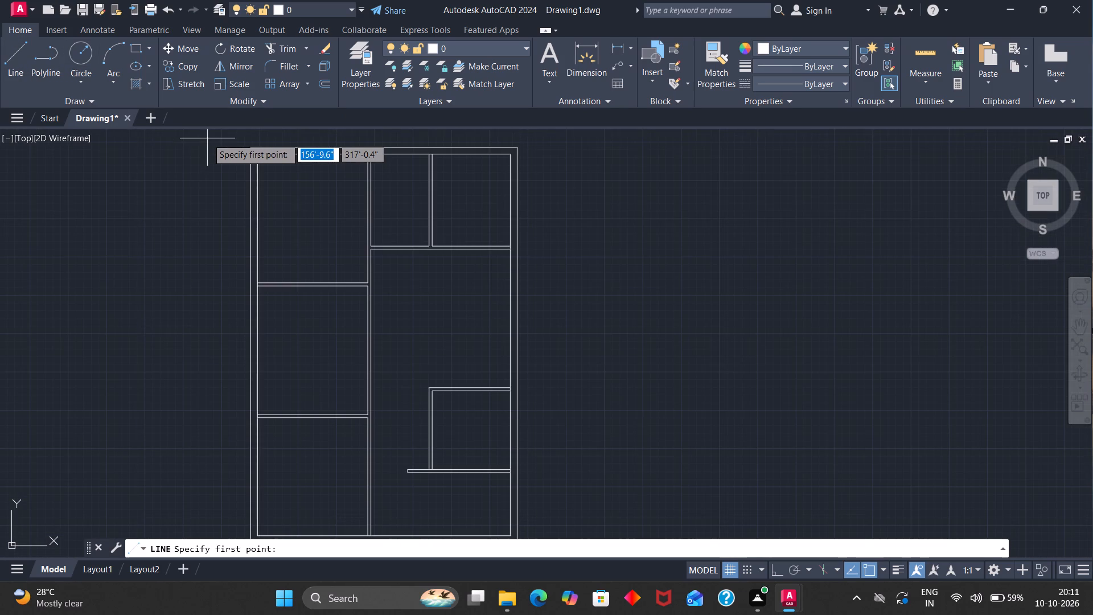
pyautogui.scroll(-1, 207, 138)
pyautogui.scroll(1, 207, 136)
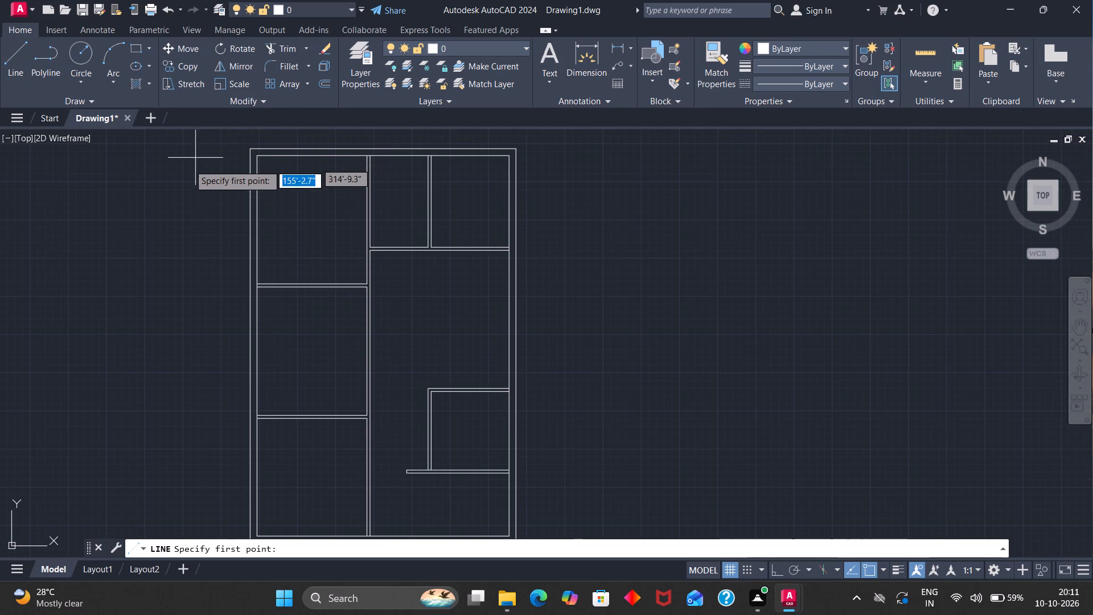
pyautogui.scroll(4, 376, 274)
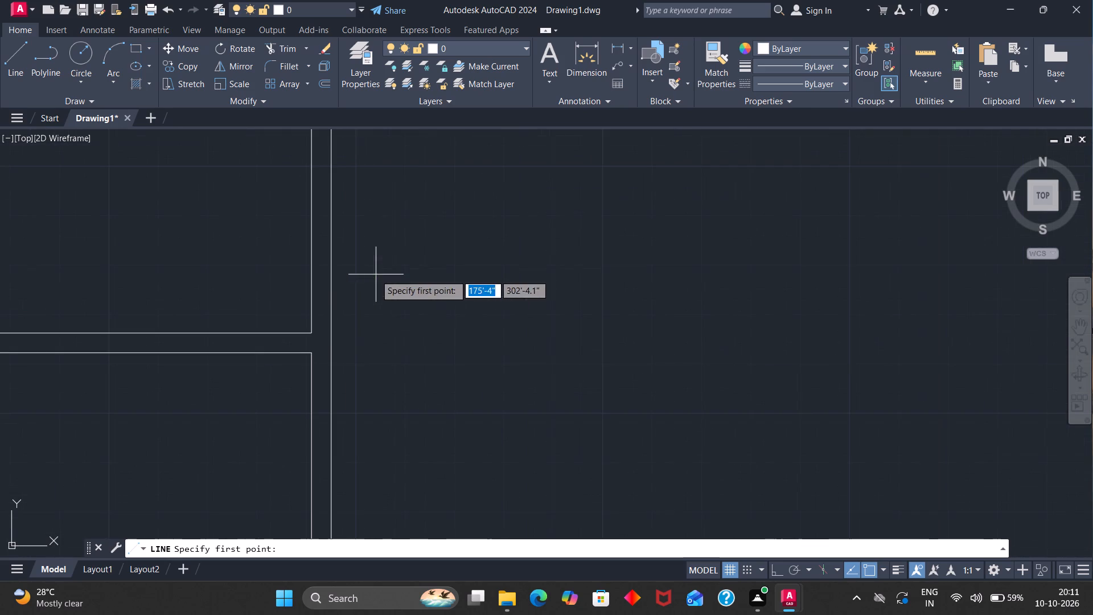
pyautogui.click(309, 330)
pyautogui.click(332, 329)
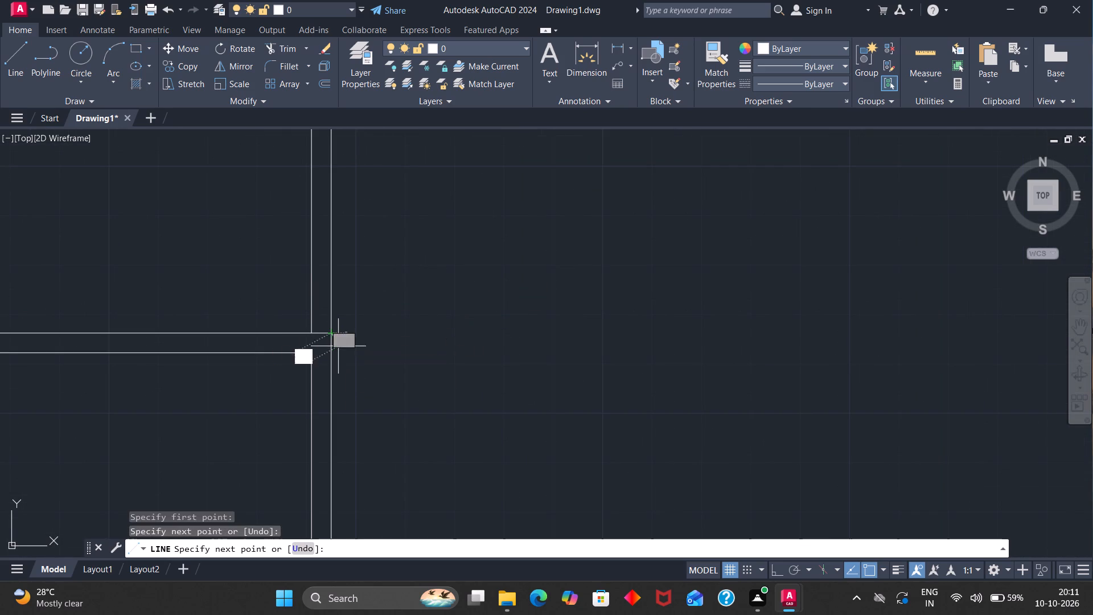
pyautogui.press('Escape')
# Draw a short line closing the upper right horizontal partition's end along the right face of the central vertical partition.
pyautogui.scroll(-3, 341, 333)
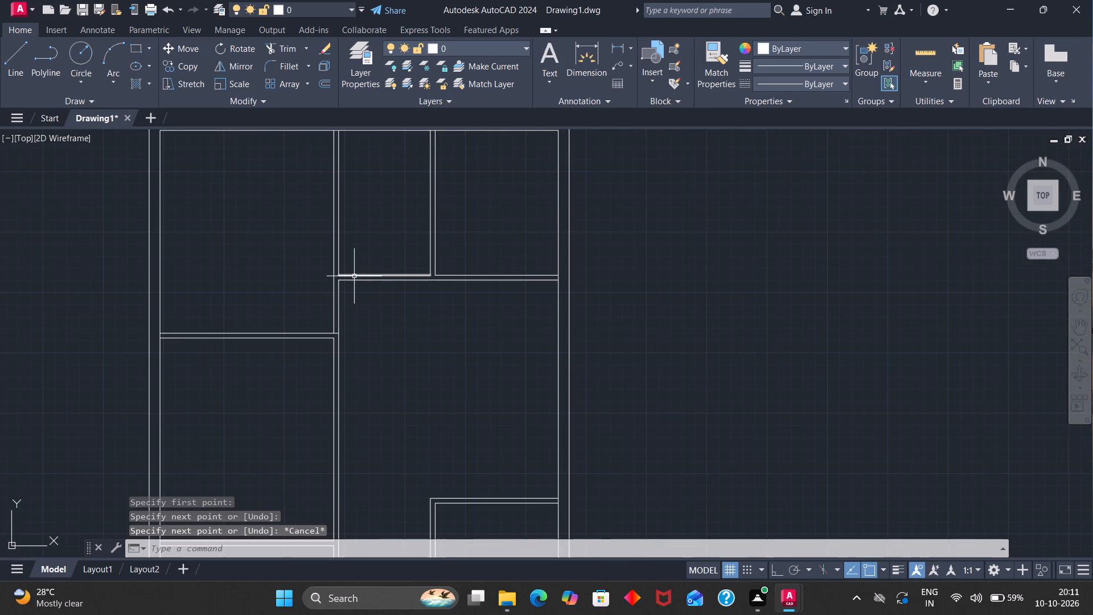
pyautogui.scroll(3, 344, 274)
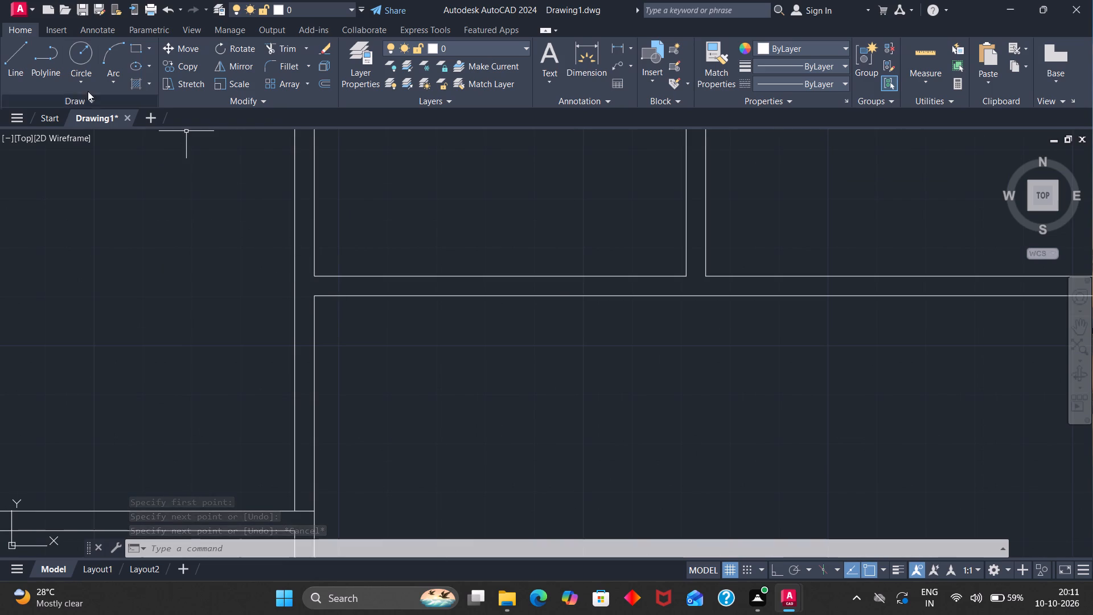
pyautogui.click(11, 47)
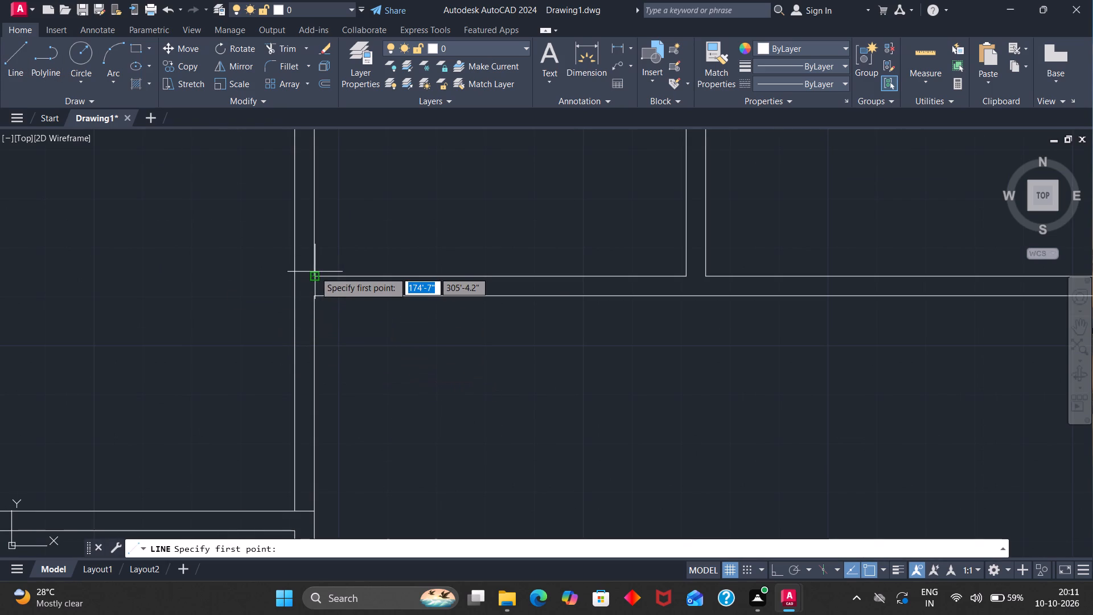
pyautogui.click(315, 274)
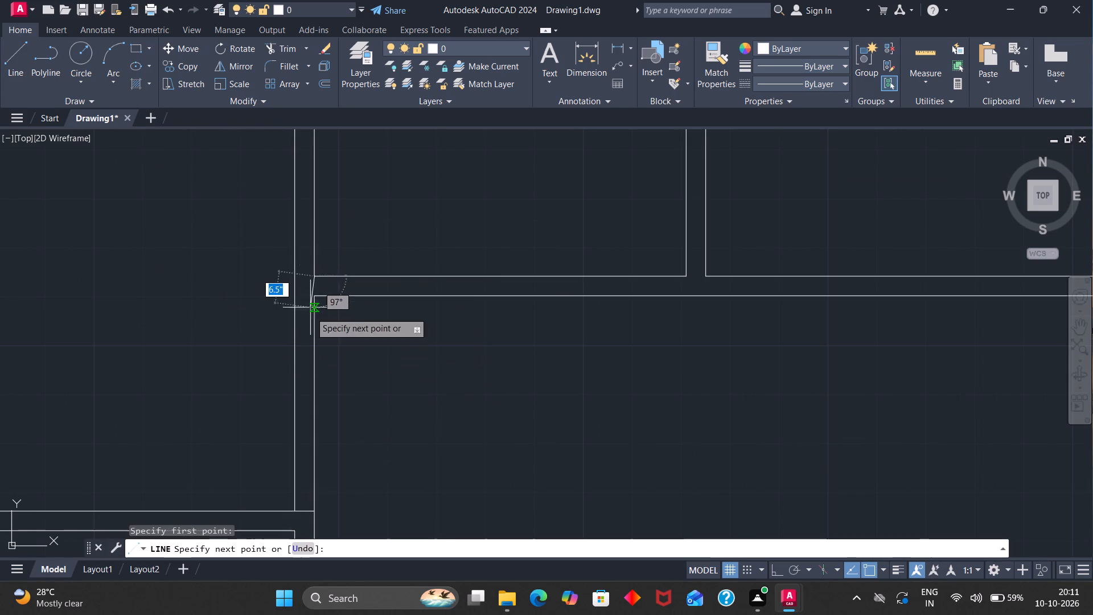
pyautogui.click(316, 297)
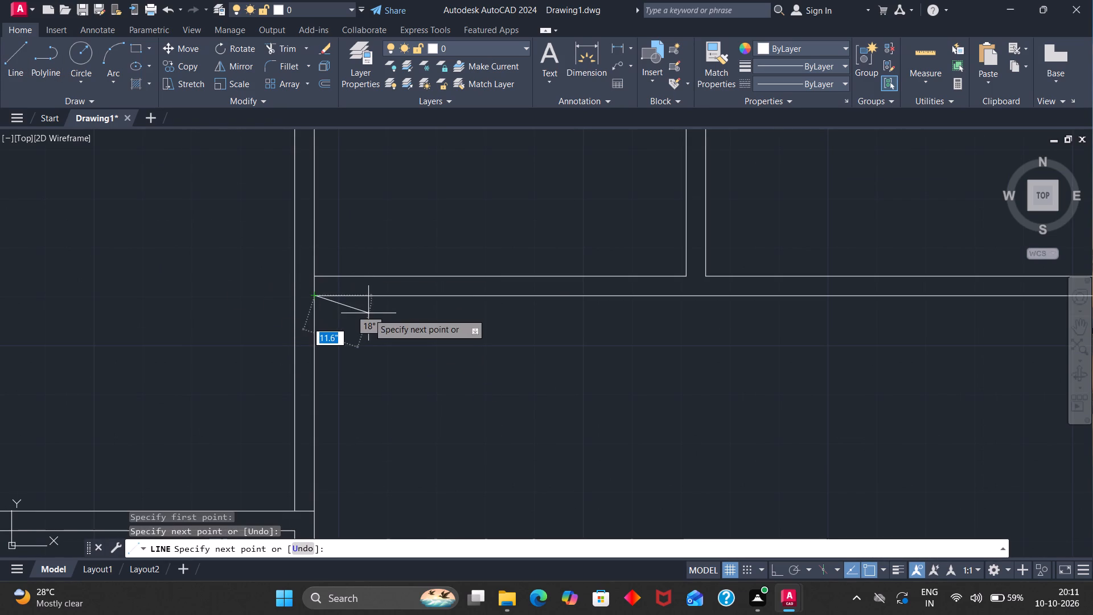
pyautogui.press('Escape')
# Draw a short line across the upper right horizontal partition, extending the right face of the top rooms' dividing partition.
pyautogui.scroll(-2, 389, 288)
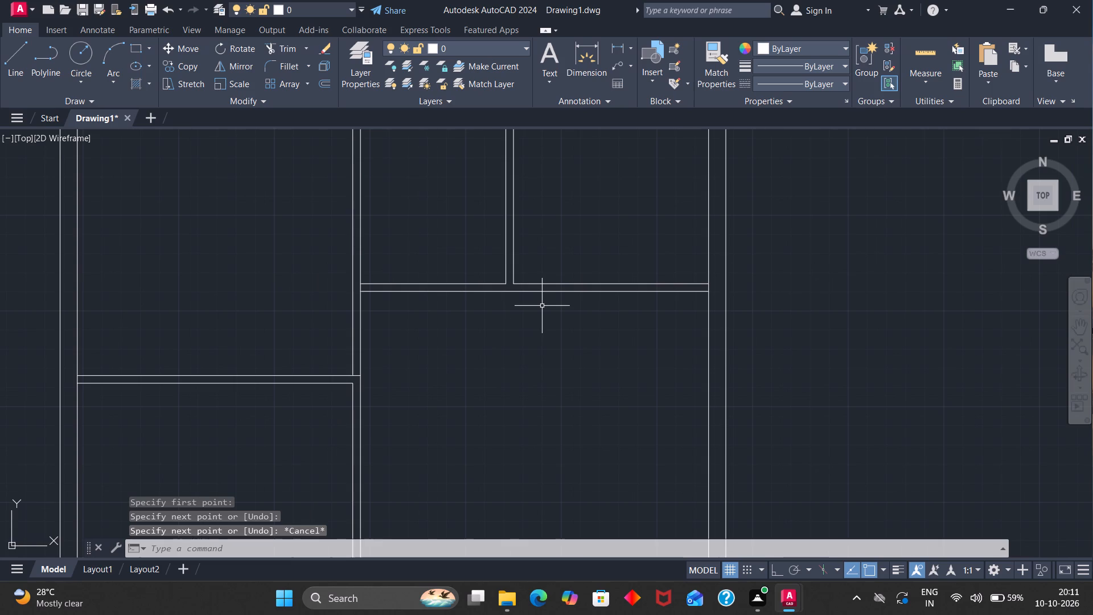
pyautogui.click(26, 57)
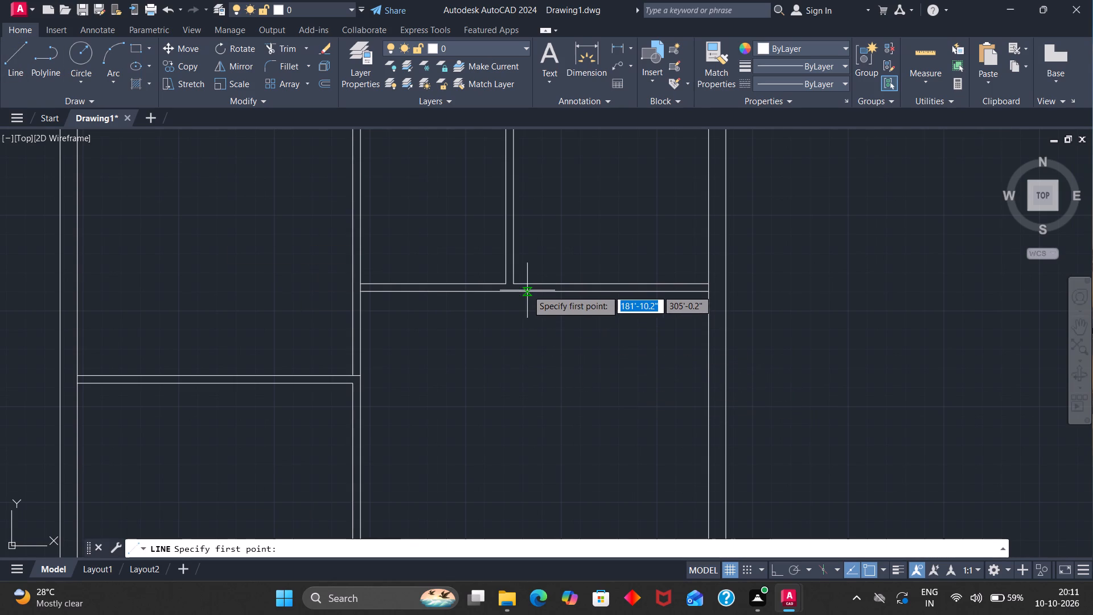
pyautogui.scroll(4, 531, 286)
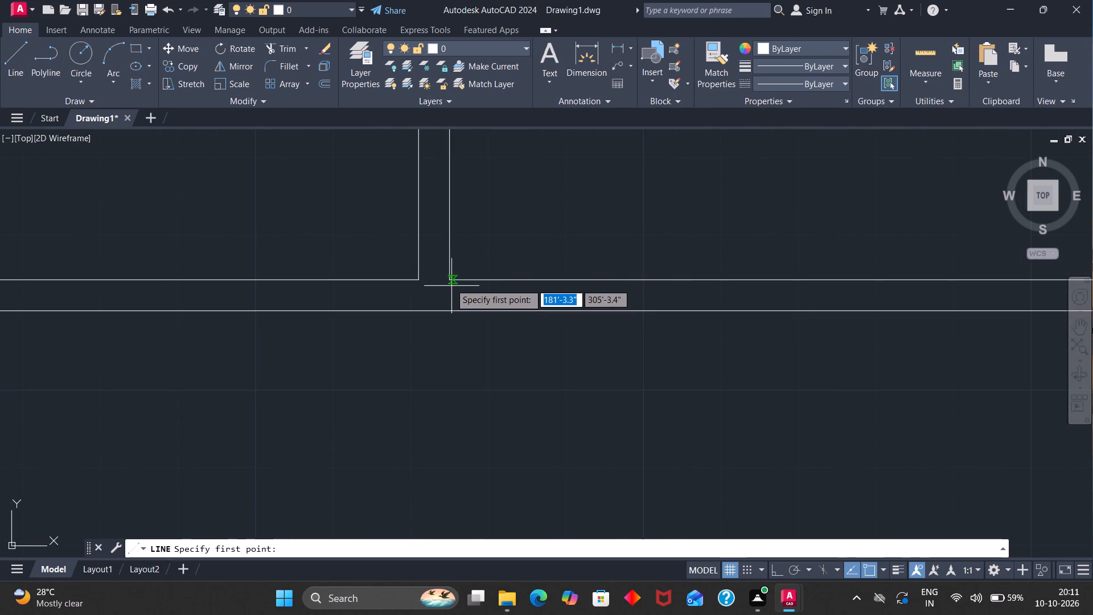
pyautogui.click(450, 281)
pyautogui.click(450, 310)
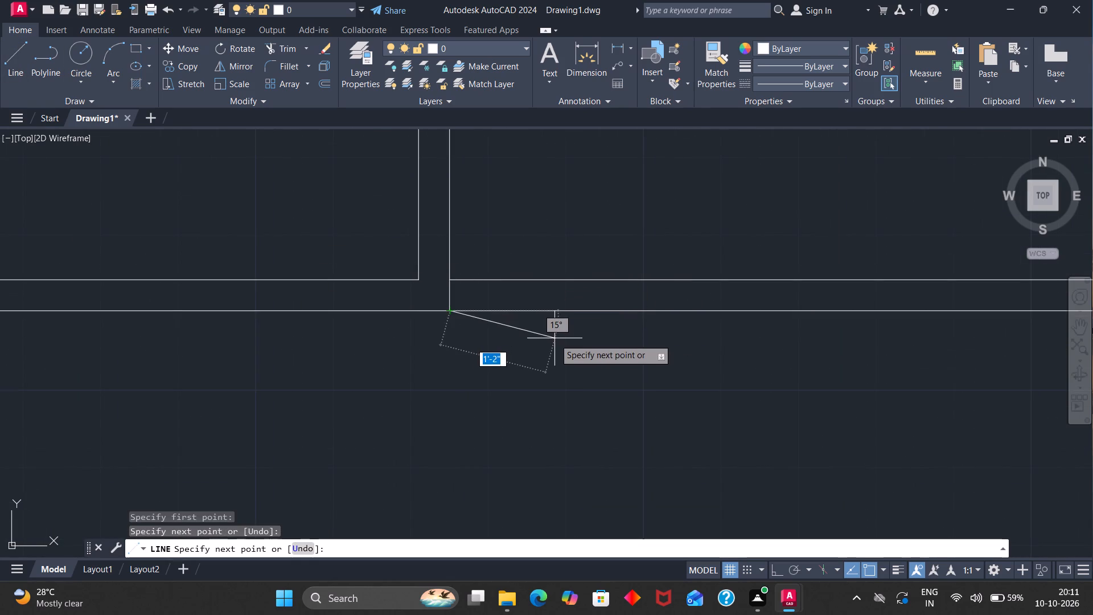
pyautogui.press('Escape')
# Draw a short vertical line across the small lower right room's top wall from its upper left inner corner.
pyautogui.scroll(-1, 531, 366)
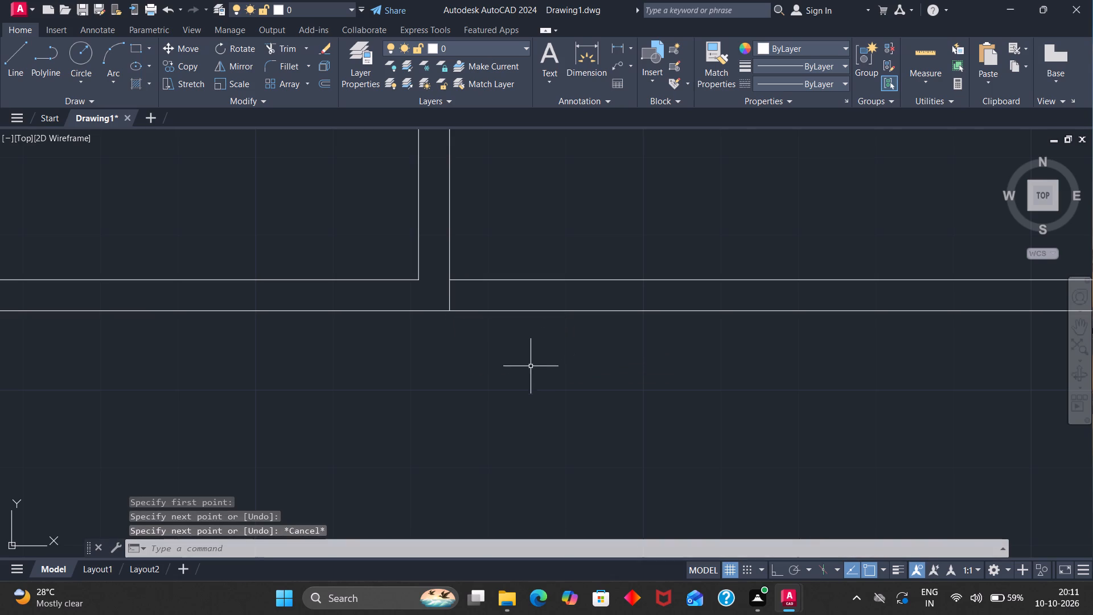
pyautogui.scroll(-1, 528, 371)
pyautogui.scroll(-5, 578, 449)
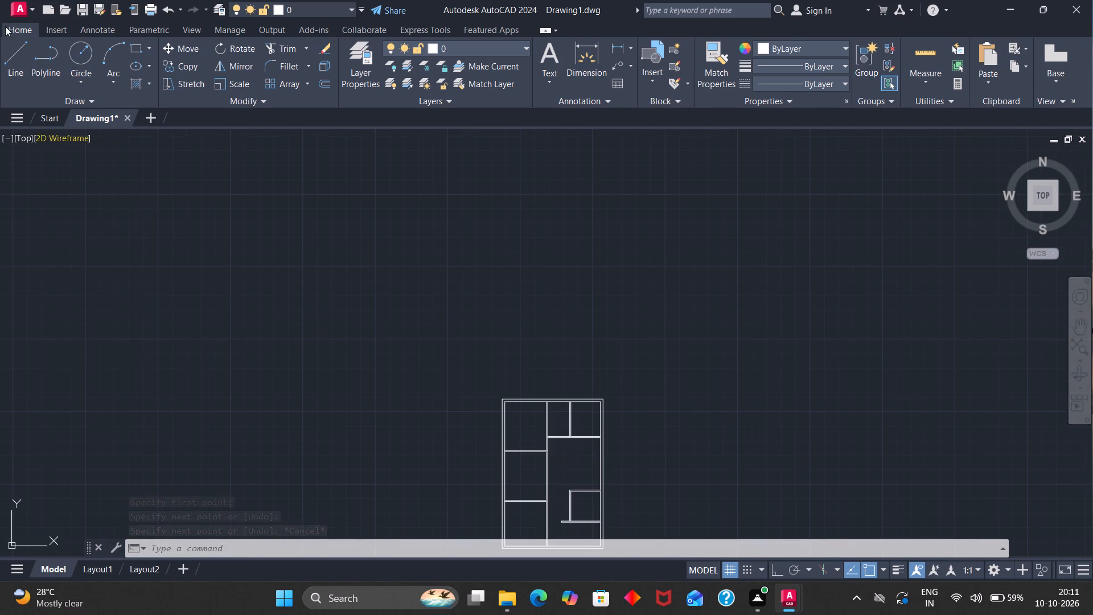
pyautogui.click(14, 44)
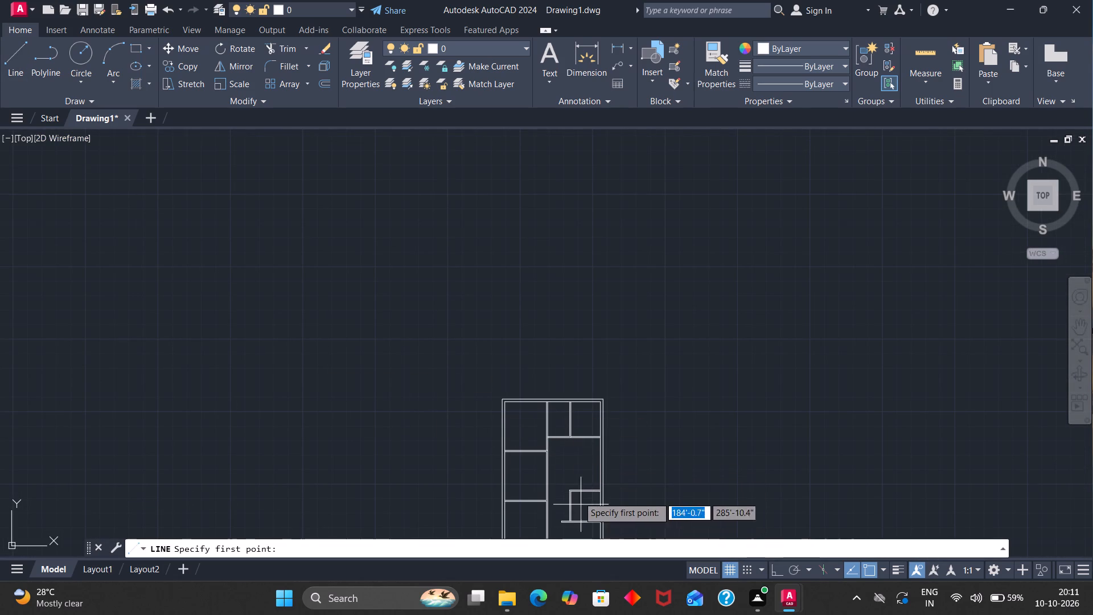
pyautogui.scroll(7, 576, 489)
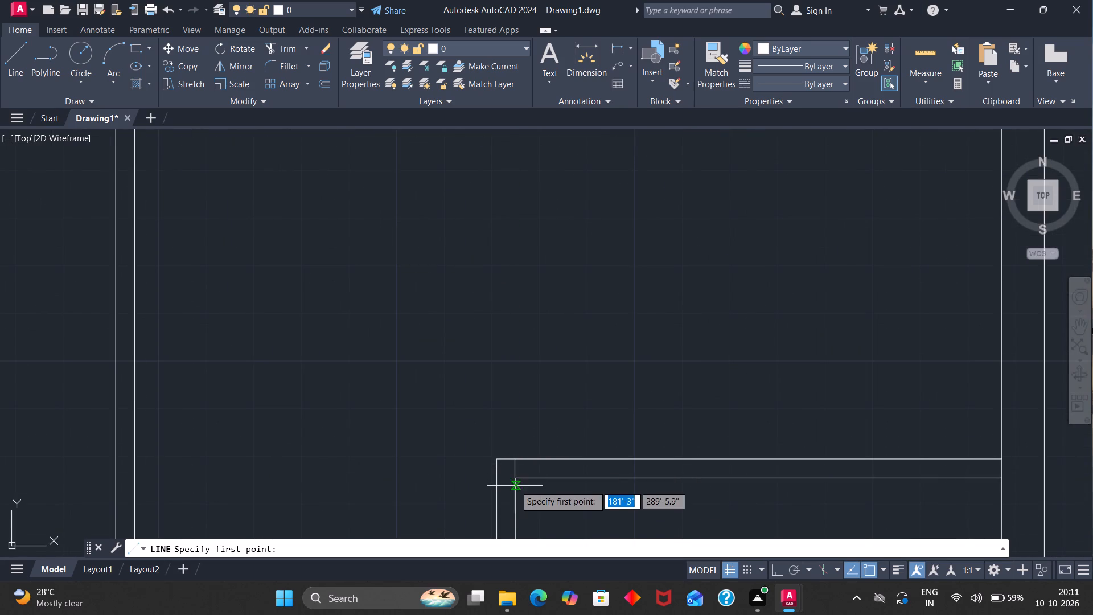
pyautogui.moveTo(516, 477); pyautogui.dragTo(517, 469)
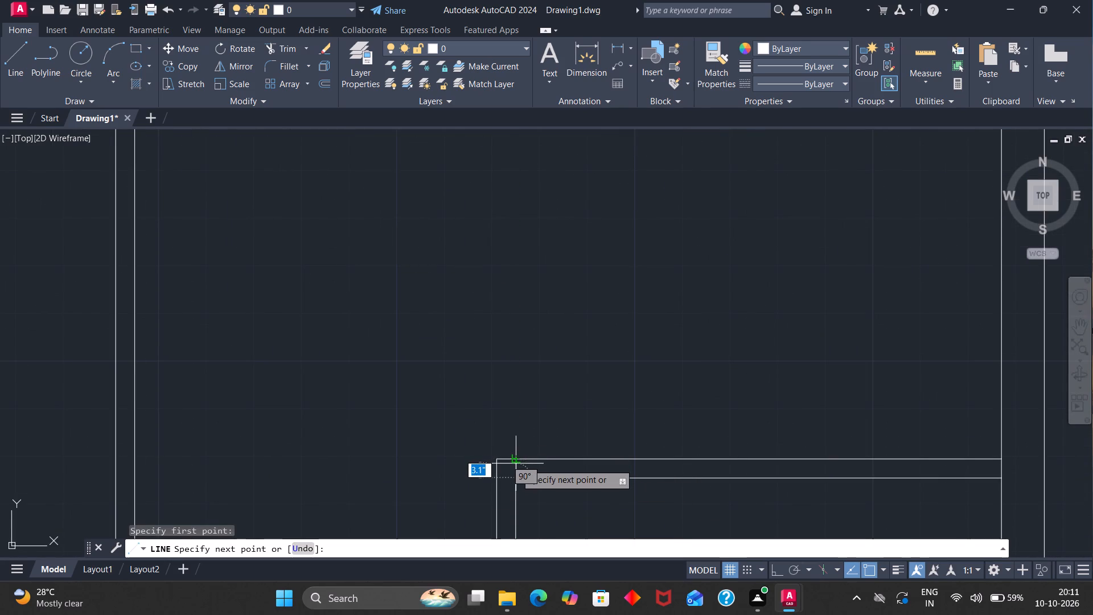
pyautogui.click(517, 465)
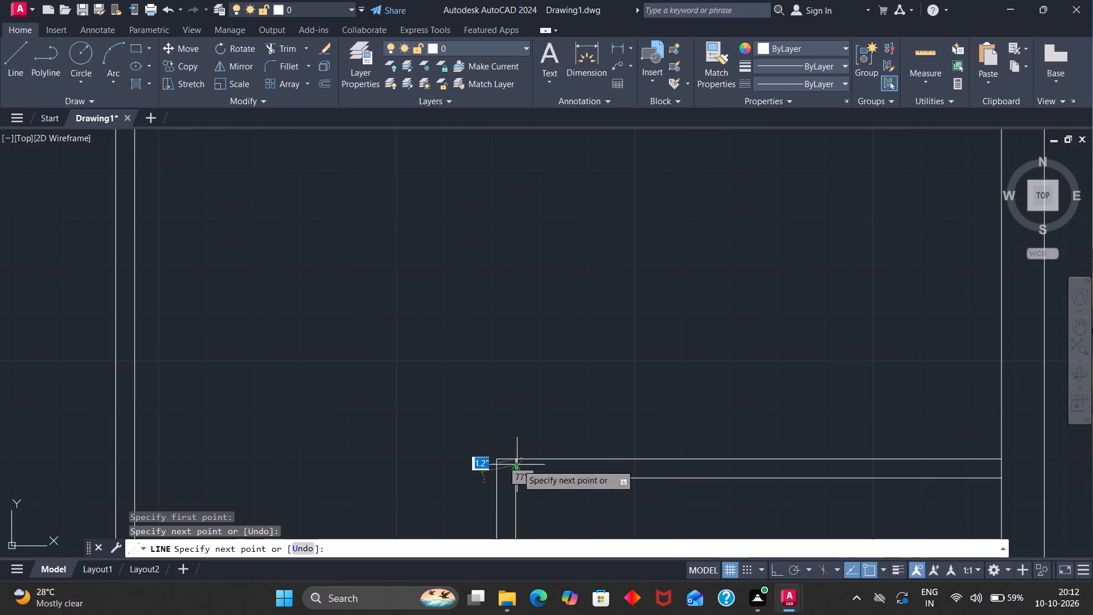
pyautogui.press('Escape')
# Draw a short line across the central vertical partition, extending the lower face of the lower left horizontal partition.
pyautogui.scroll(-4, 513, 408)
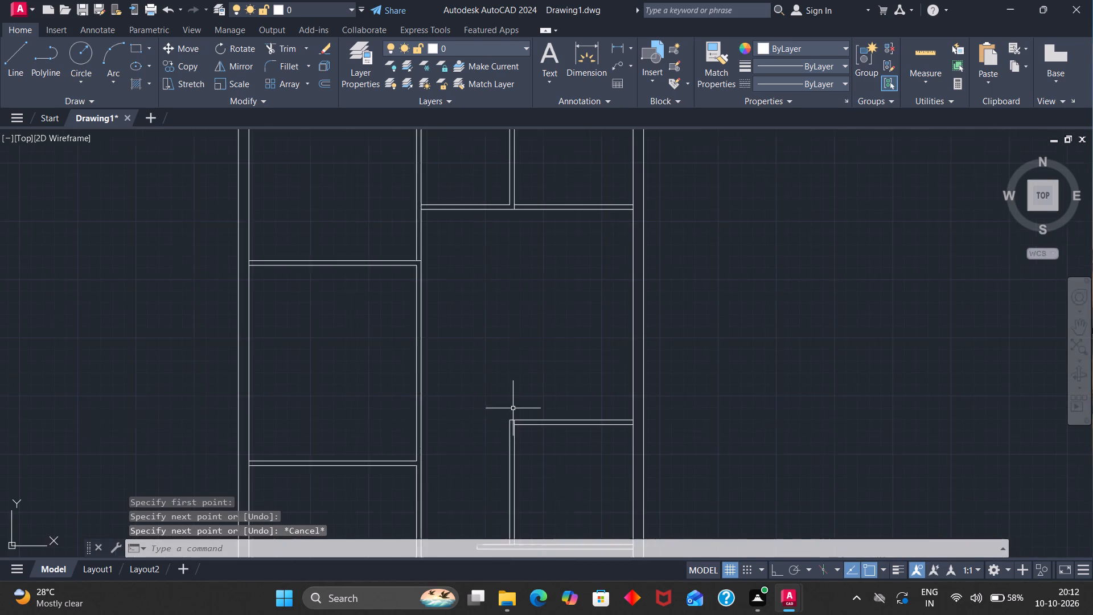
pyautogui.scroll(-4, 511, 408)
pyautogui.scroll(4, 487, 441)
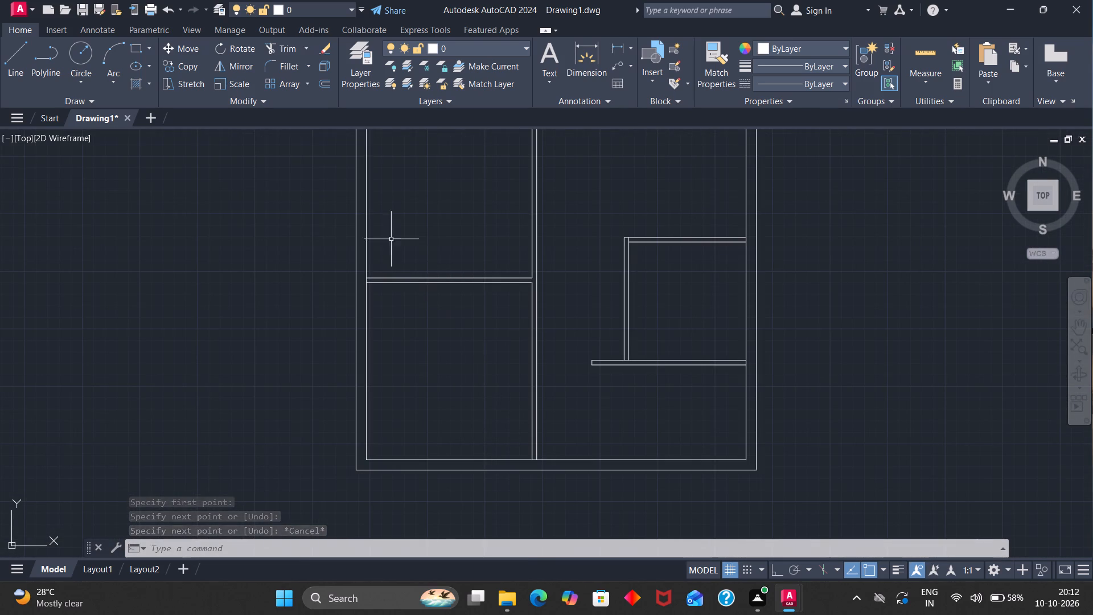
pyautogui.click(25, 59)
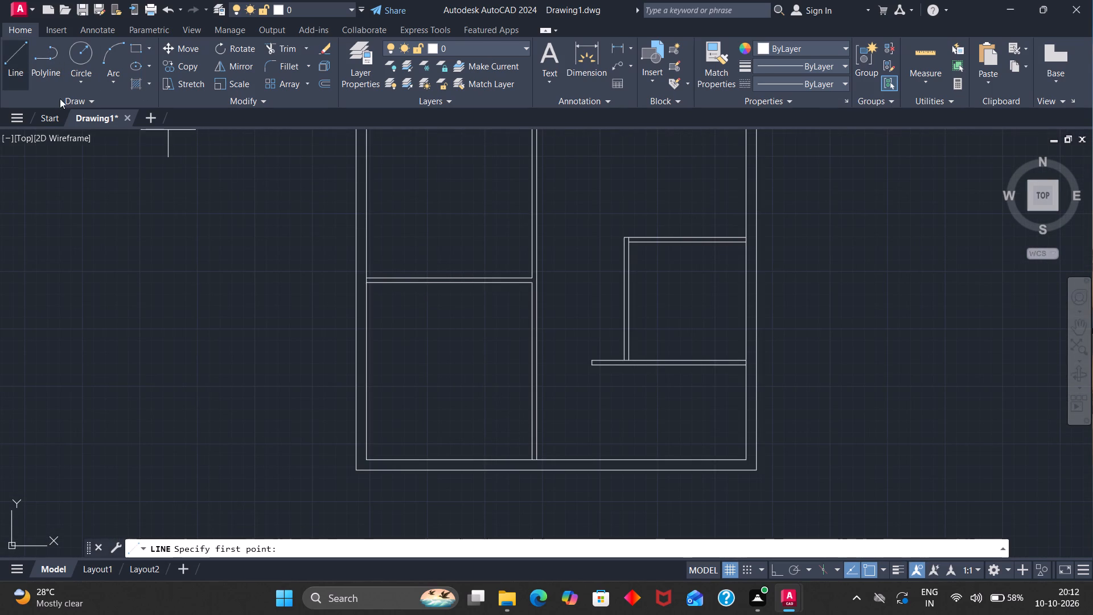
pyautogui.scroll(3, 541, 288)
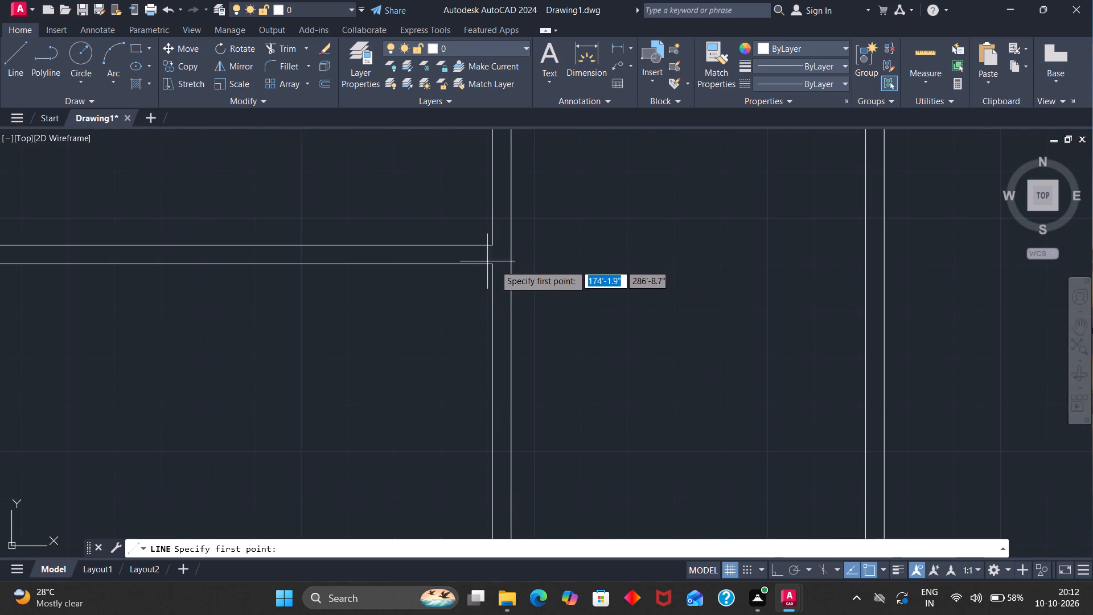
pyautogui.click(495, 265)
pyautogui.click(516, 267)
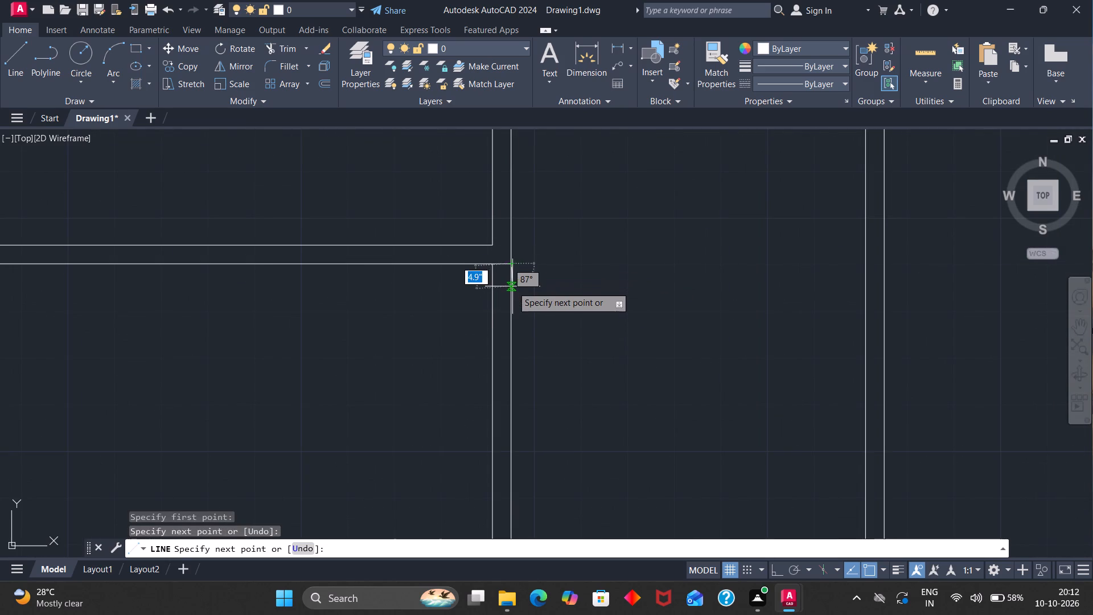
pyautogui.press('Escape')
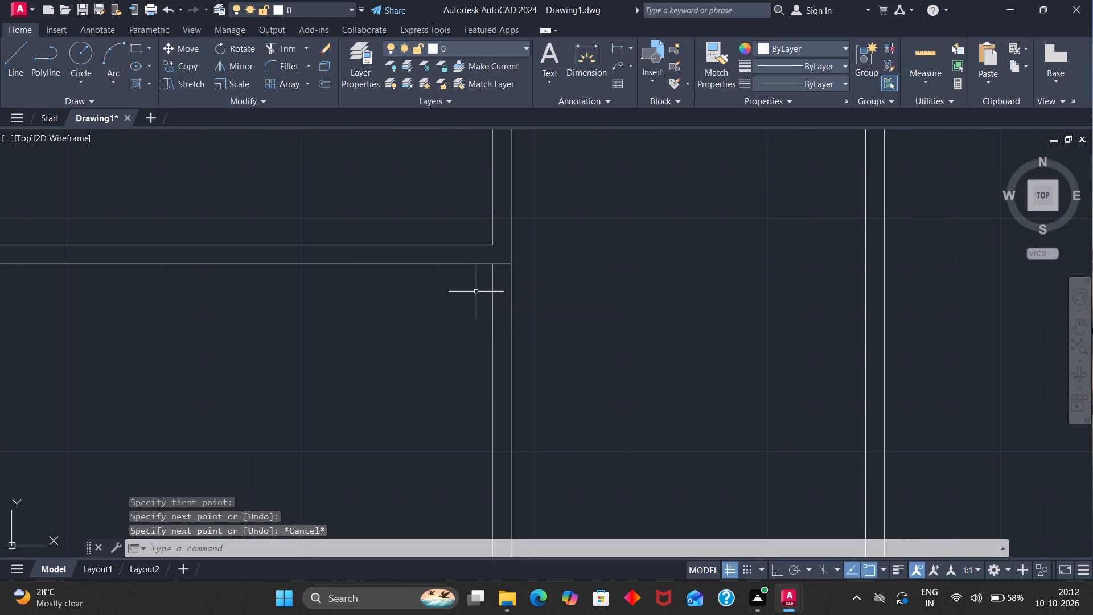
# Offset the short line across the central partition at the lower left partition's junction 6" downward.
pyautogui.press('o')
pyautogui.press('Return')
pyautogui.press('6')
pyautogui.press('Return')
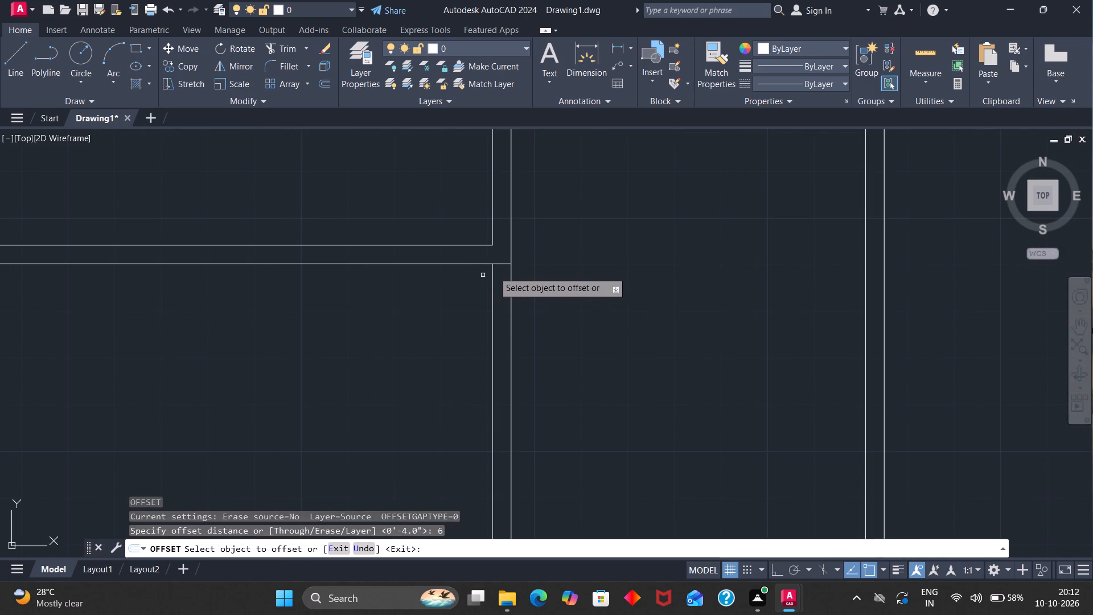
pyautogui.click(500, 264)
pyautogui.click(501, 285)
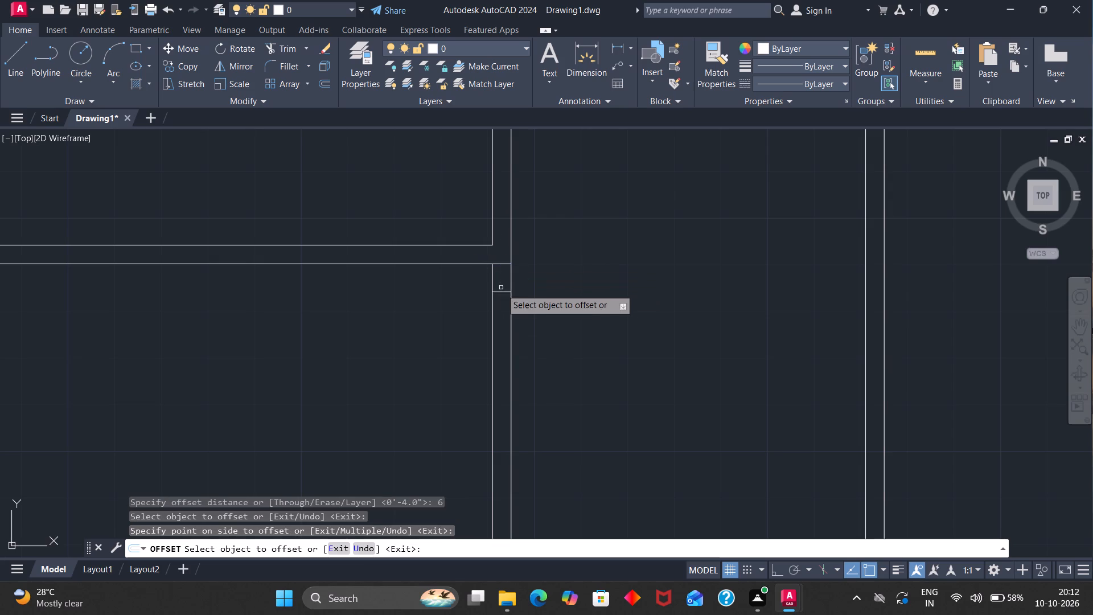
# Offset the new short crossline in the central partition 3' downward to mark the lower left room's opening.
pyautogui.click(501, 292)
pyautogui.press('3')
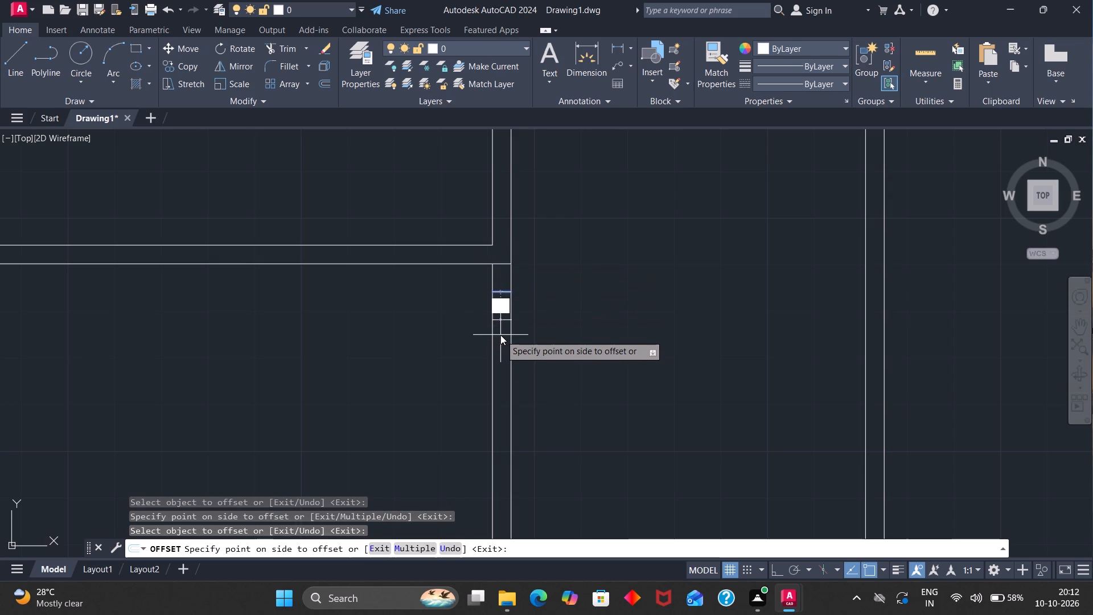
pyautogui.press("'")
pyautogui.press('Return')
pyautogui.scroll(-2, 500, 331)
pyautogui.scroll(-3, 502, 273)
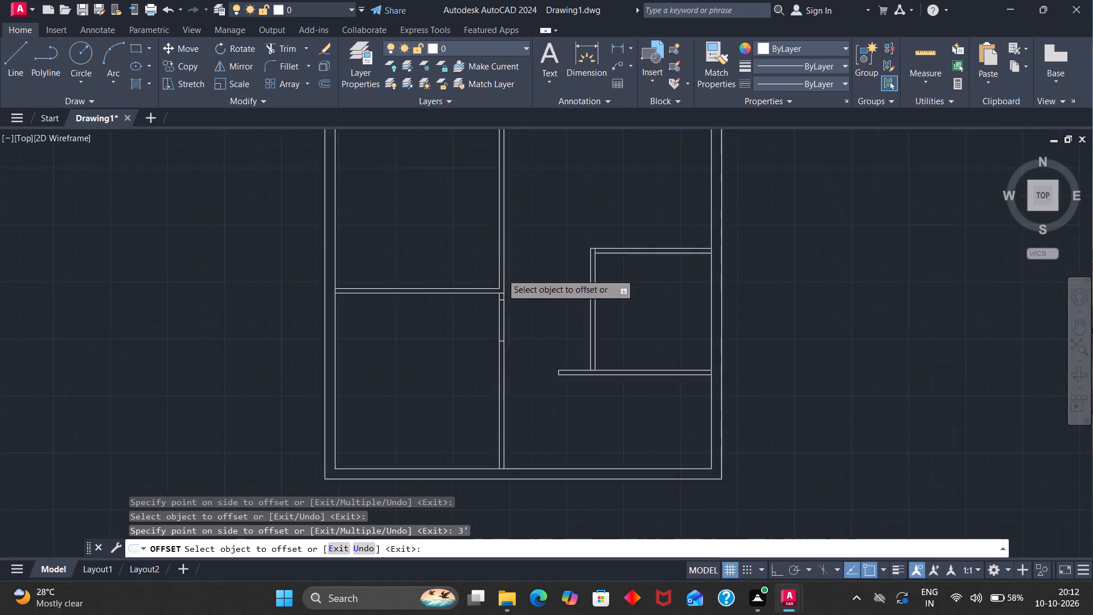
pyautogui.scroll(5, 500, 211)
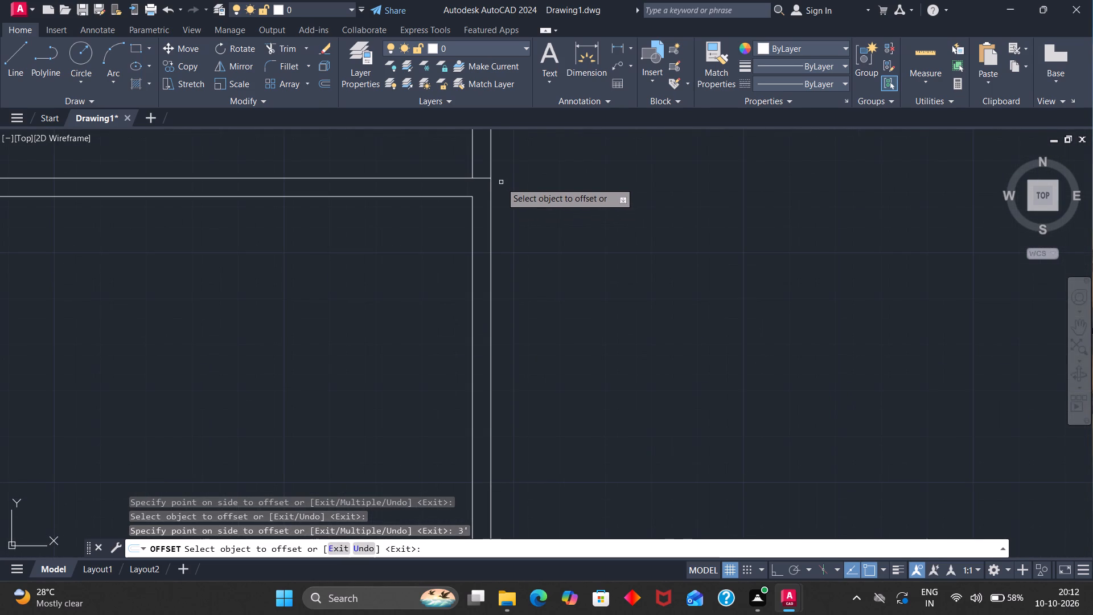
pyautogui.scroll(-3, 501, 182)
pyautogui.scroll(3, 499, 386)
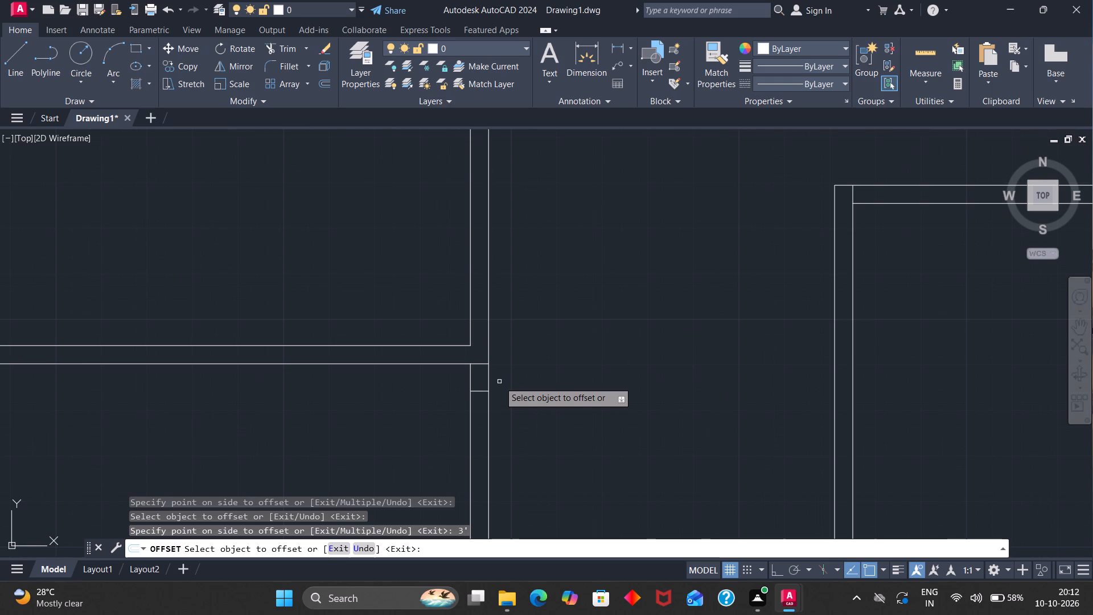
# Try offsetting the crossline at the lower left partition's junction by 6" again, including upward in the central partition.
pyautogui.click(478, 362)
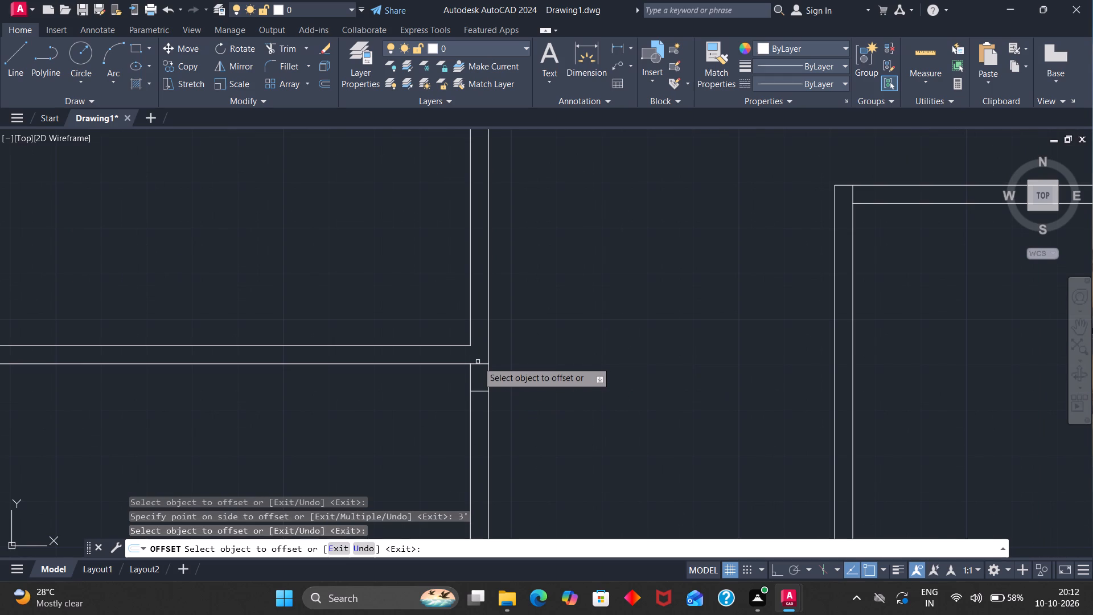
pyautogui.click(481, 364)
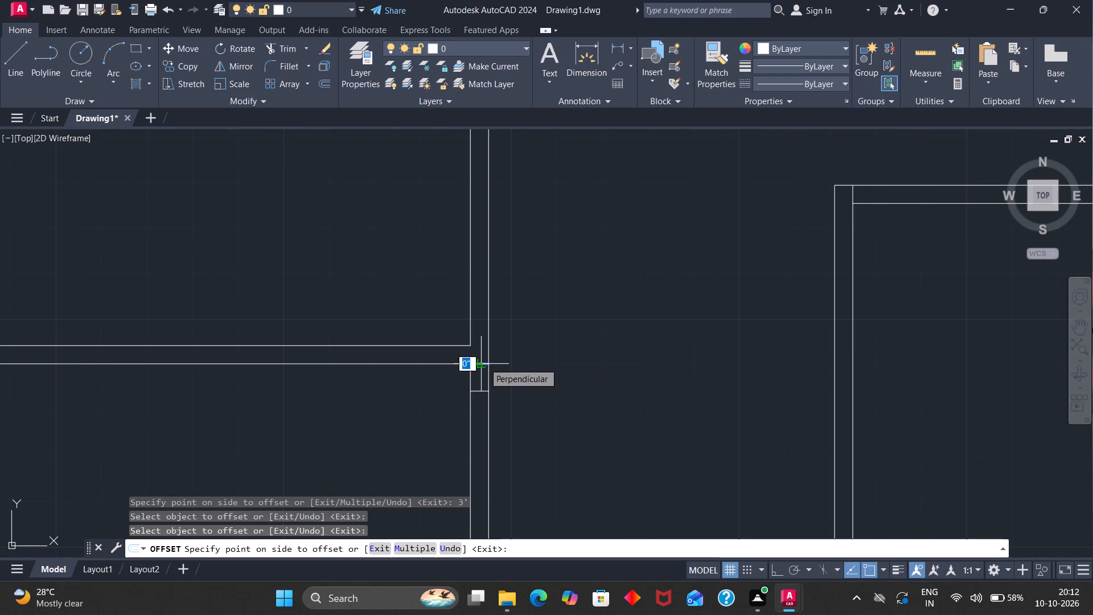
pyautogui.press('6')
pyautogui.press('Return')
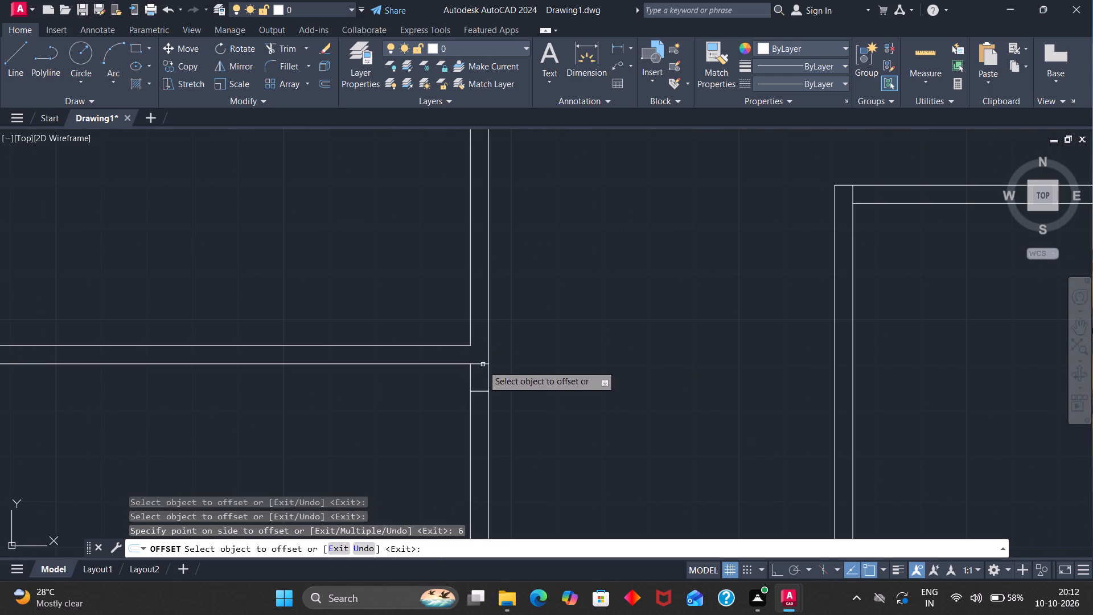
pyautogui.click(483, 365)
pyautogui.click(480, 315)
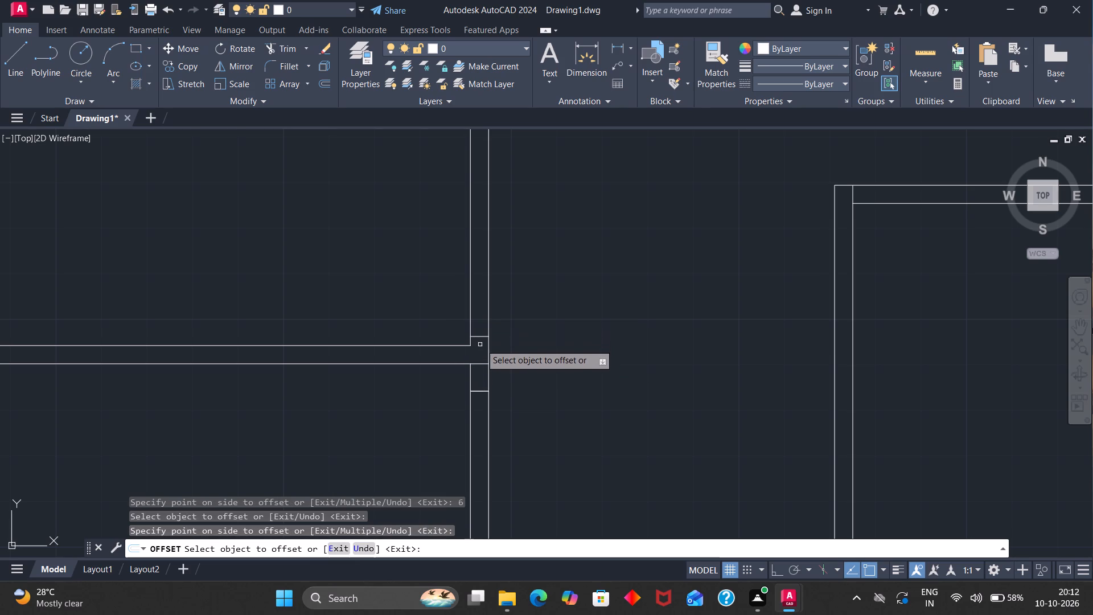
# Trim both central partition faces between the 3' opening's crosslines, and remove the extra crosslines at the lower left partition's junction.
pyautogui.click(282, 50)
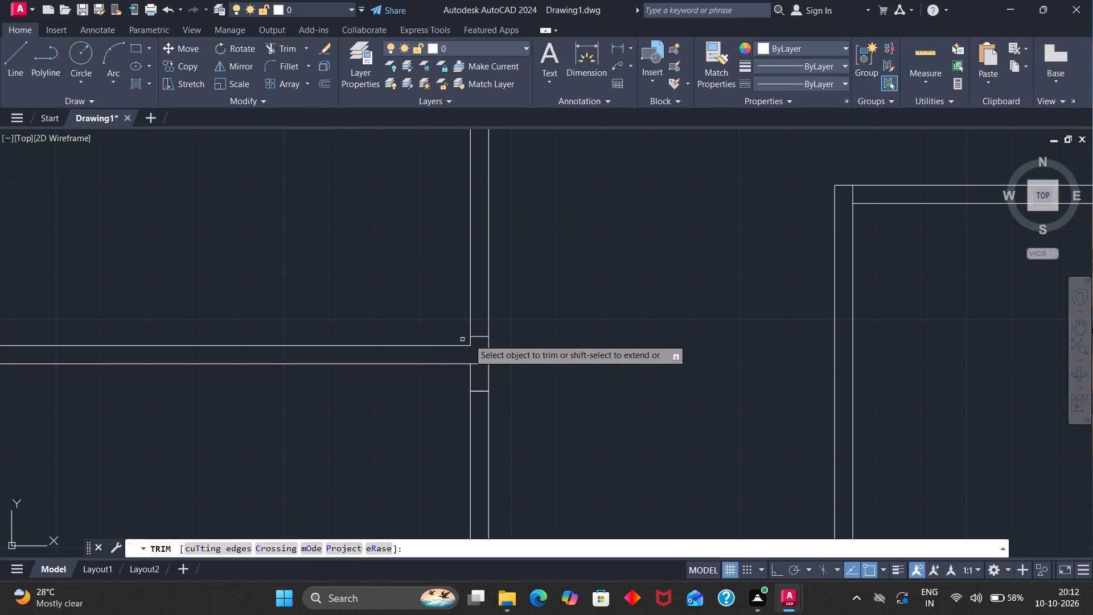
pyautogui.click(476, 338)
pyautogui.scroll(-2, 479, 347)
pyautogui.moveTo(494, 399); pyautogui.dragTo(483, 397)
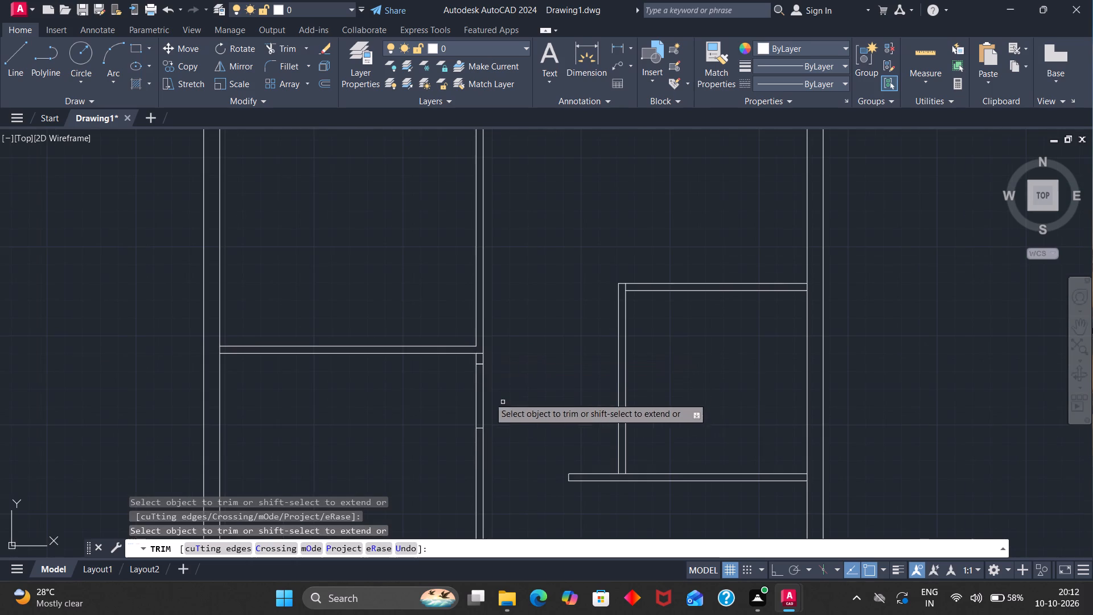
pyautogui.moveTo(483, 397); pyautogui.dragTo(439, 385)
pyautogui.scroll(3, 484, 353)
pyautogui.moveTo(467, 348); pyautogui.dragTo(470, 364)
# Draw a short line across the central partition, extending the lower face of the upper left horizontal partition.
pyautogui.scroll(-3, 470, 360)
pyautogui.scroll(-3, 462, 297)
pyautogui.scroll(5, 461, 212)
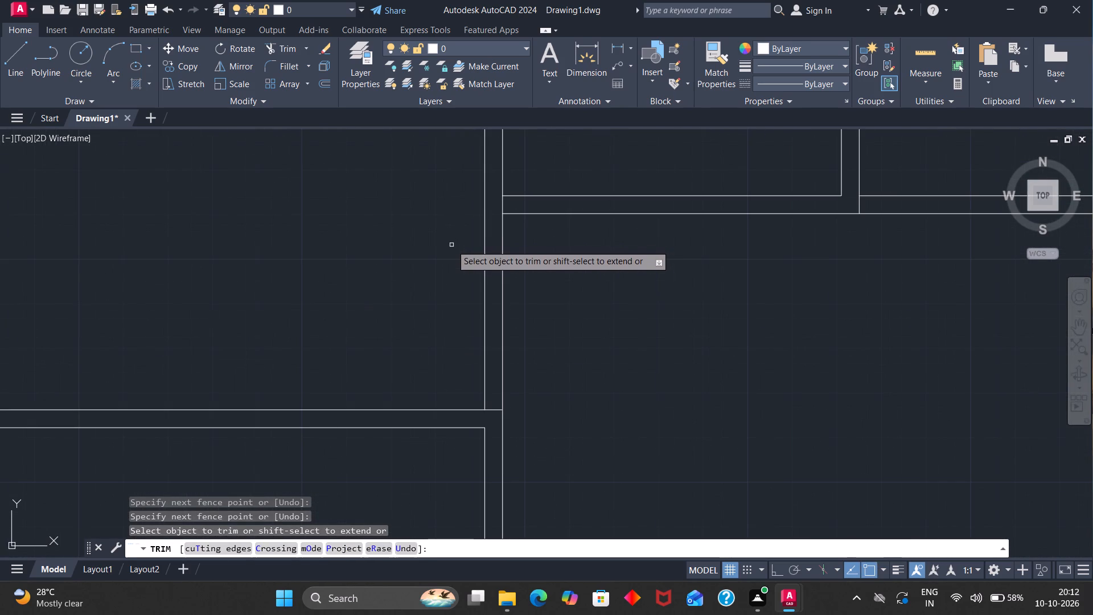
pyautogui.click(19, 69)
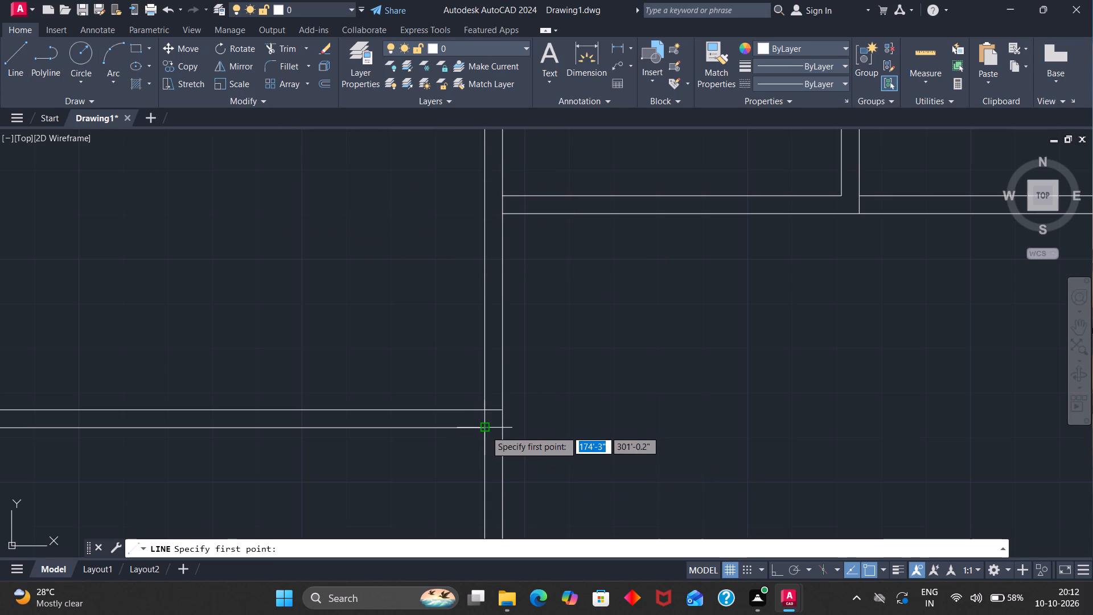
pyautogui.click(489, 430)
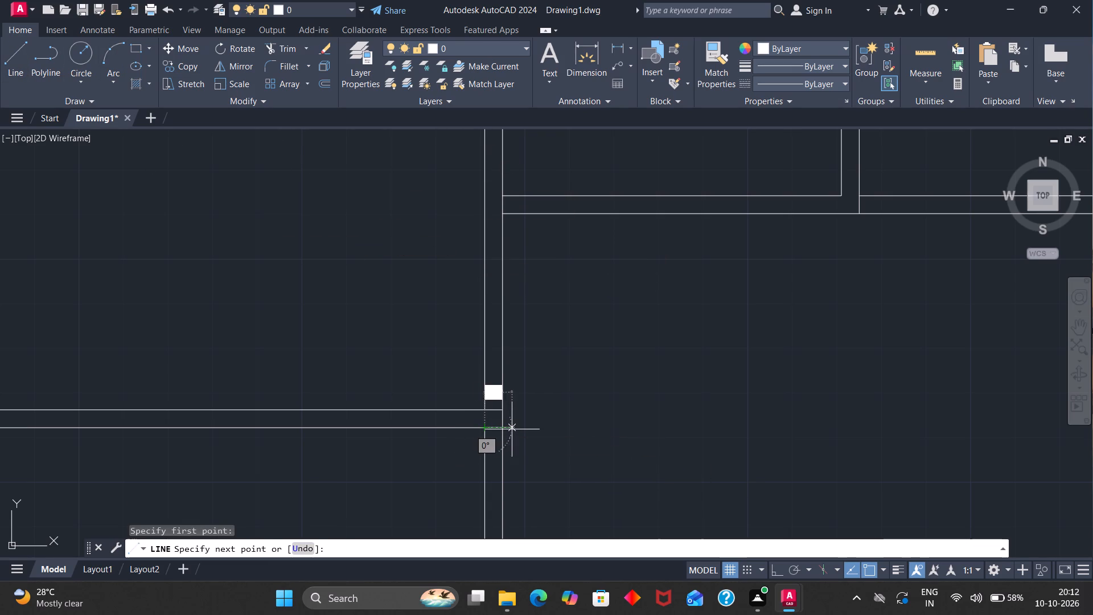
pyautogui.click(502, 430)
pyautogui.press('Escape')
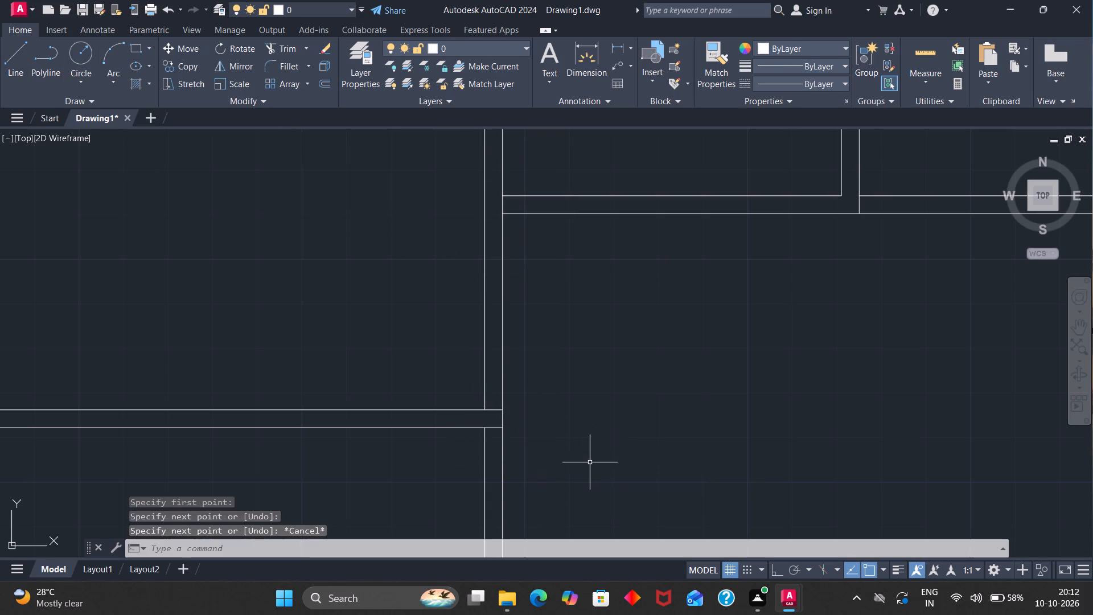
# Offset the crosslines at the upper left partition's junction by 6", the upper one upward and the lower one downward.
pyautogui.press('o')
pyautogui.press('Return')
pyautogui.press('6')
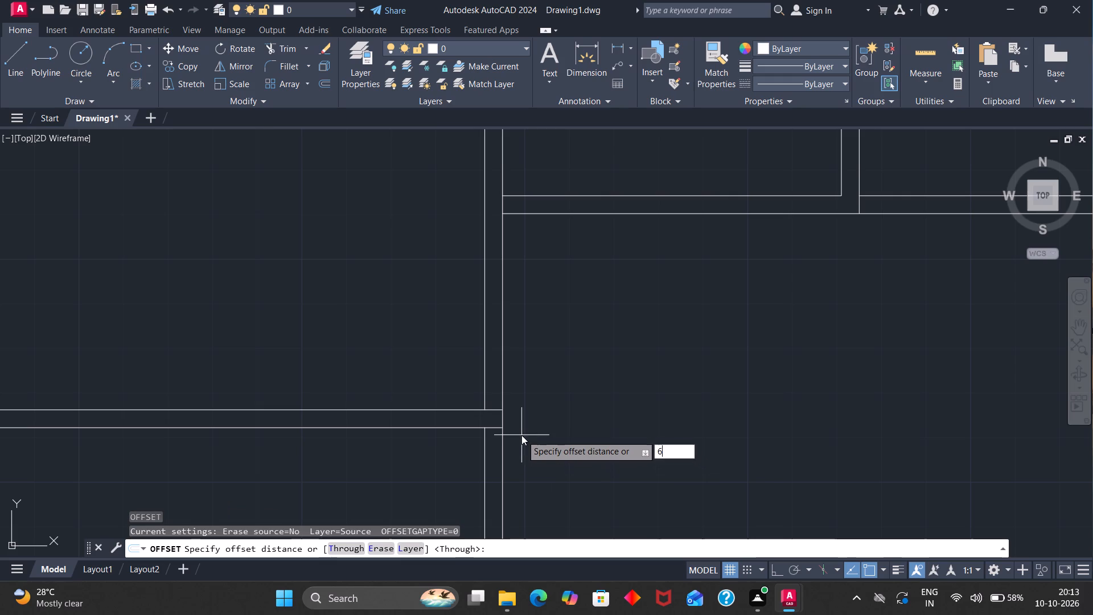
pyautogui.press('Return')
pyautogui.click(494, 409)
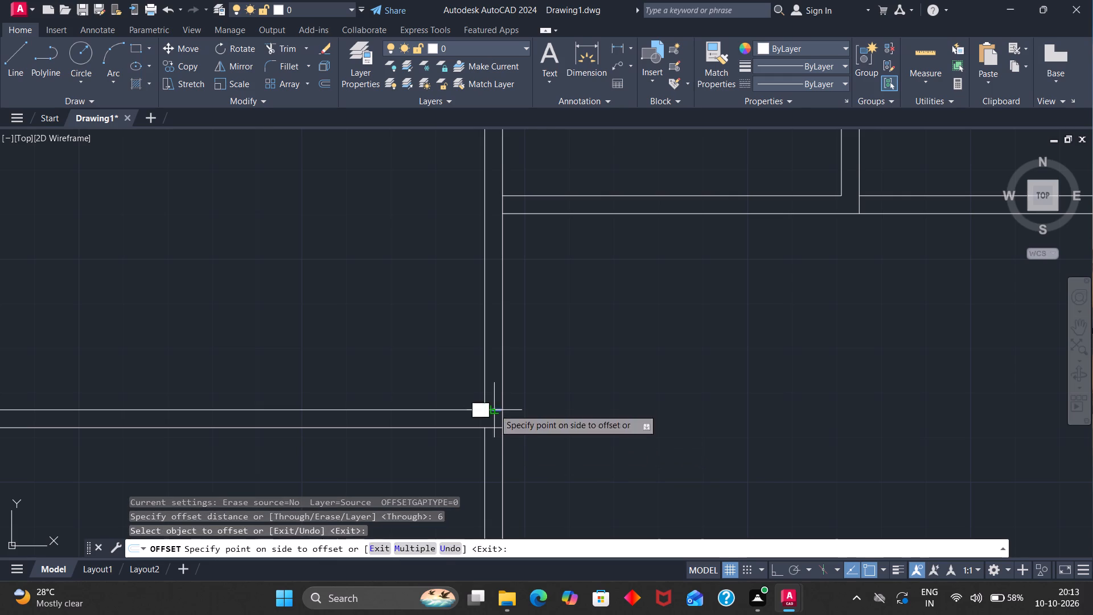
pyautogui.click(496, 390)
pyautogui.click(496, 429)
pyautogui.click(496, 429)
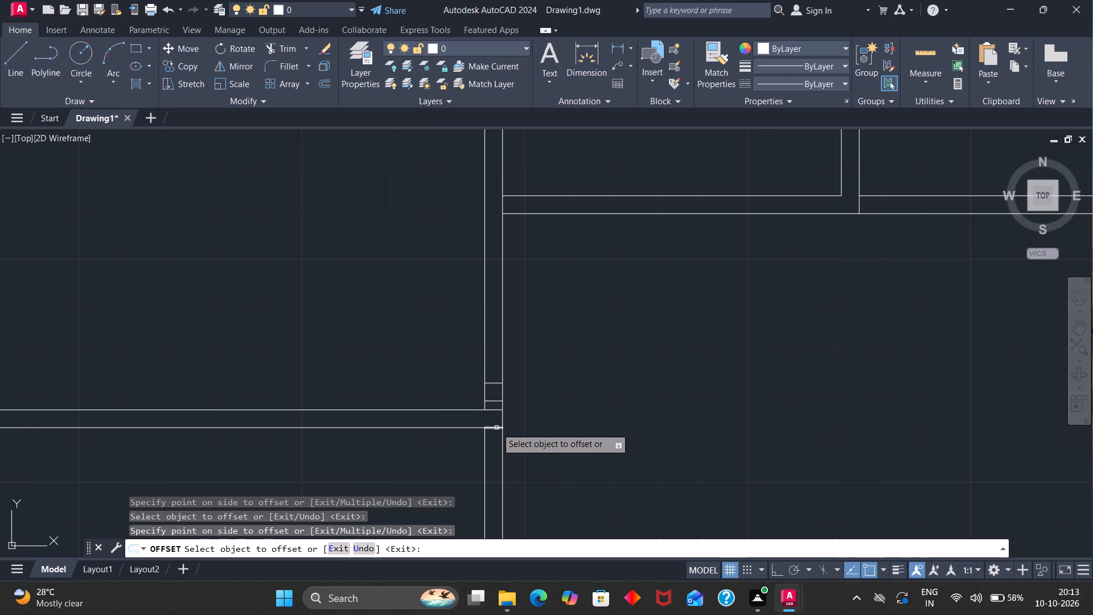
pyautogui.click(496, 428)
pyautogui.click(494, 450)
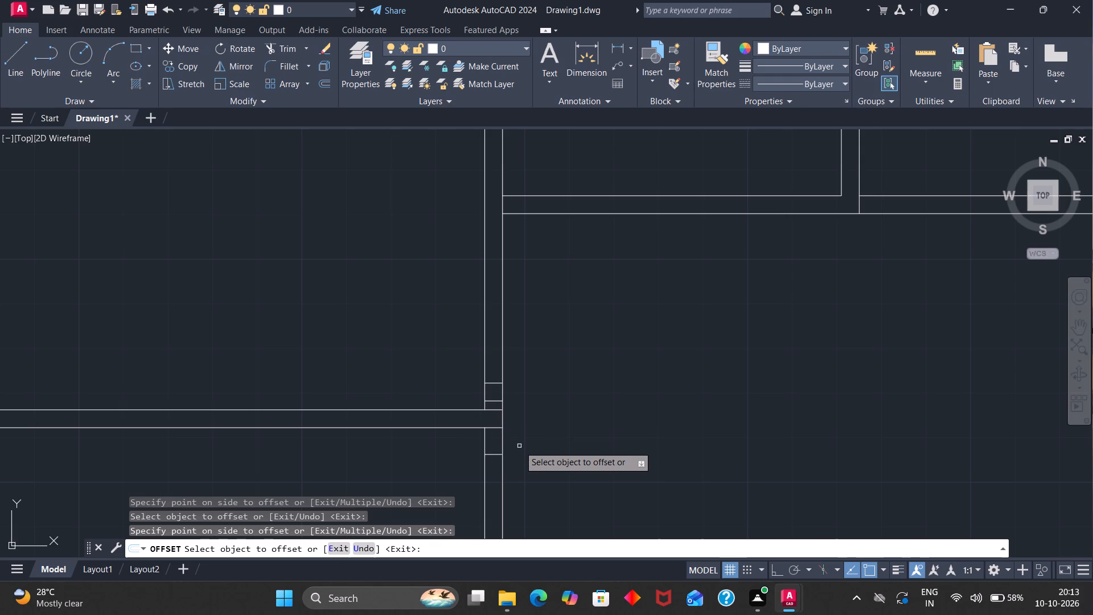
# Offset the lower new crossline 3' downward and the upper one 3' upward to mark two openings in the central partition.
pyautogui.click(495, 454)
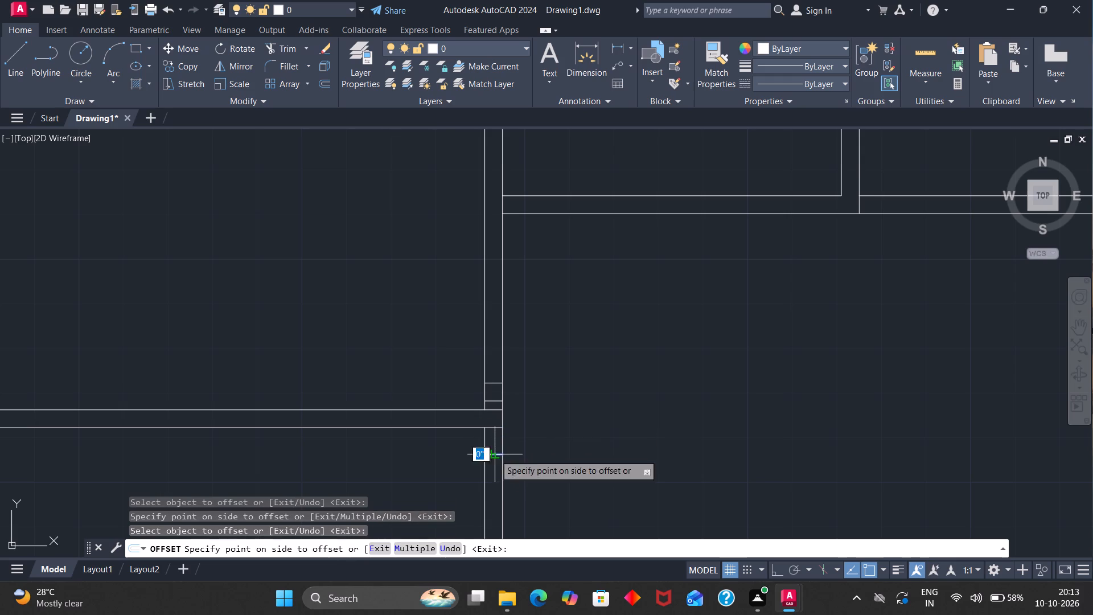
pyautogui.write("3'")
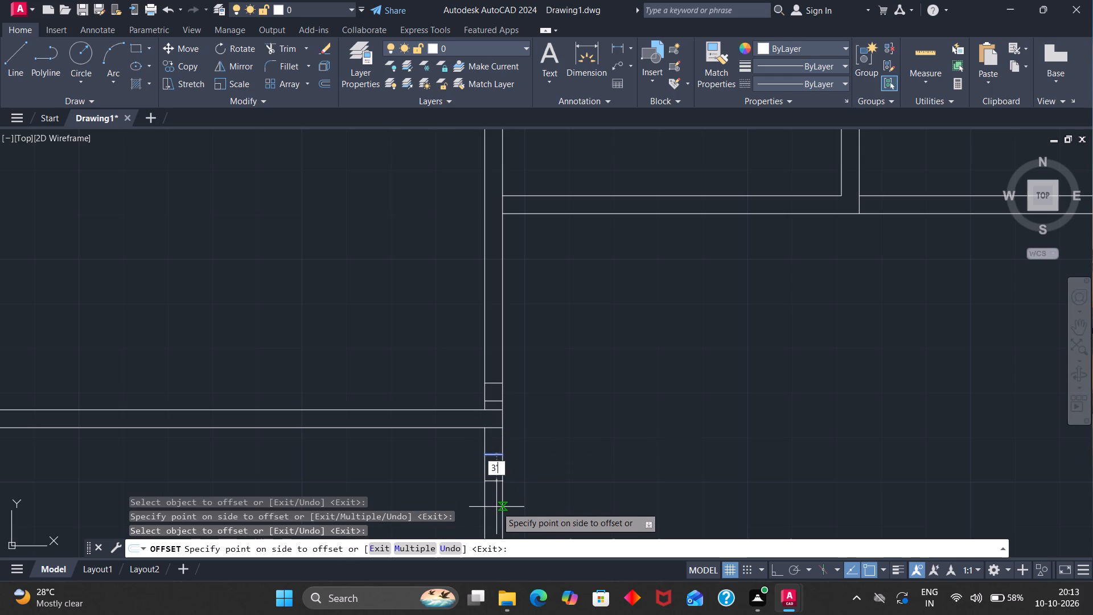
pyautogui.press('Return')
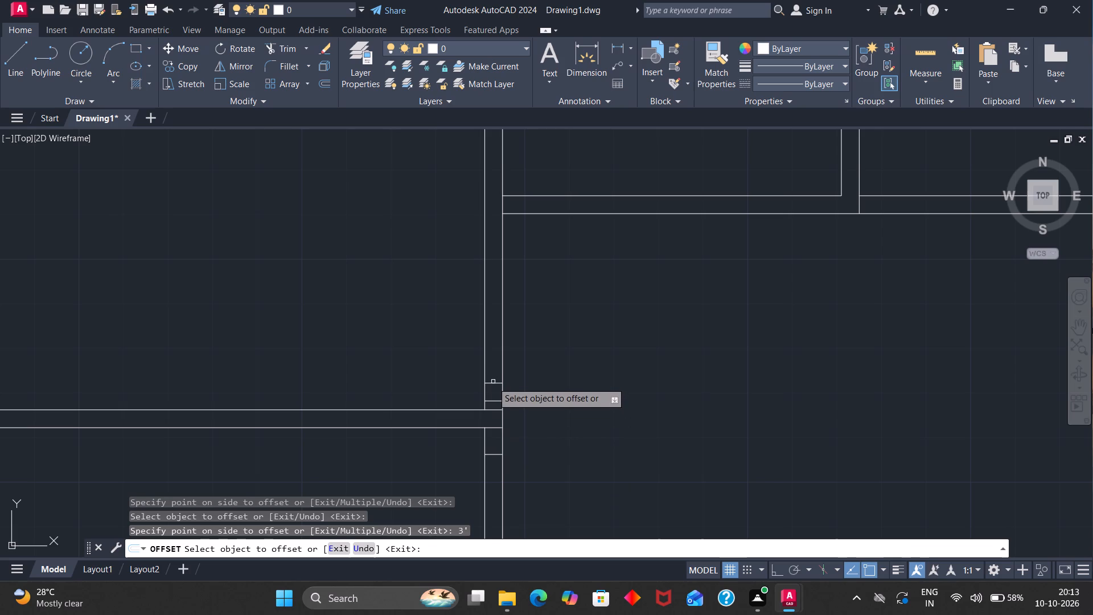
pyautogui.click(492, 382)
pyautogui.write("3'")
pyautogui.press('Return')
# Mark a 2'6" opening in the upper middle room's bottom wall, starting 6" to the right of the central partition.
pyautogui.scroll(-2, 498, 352)
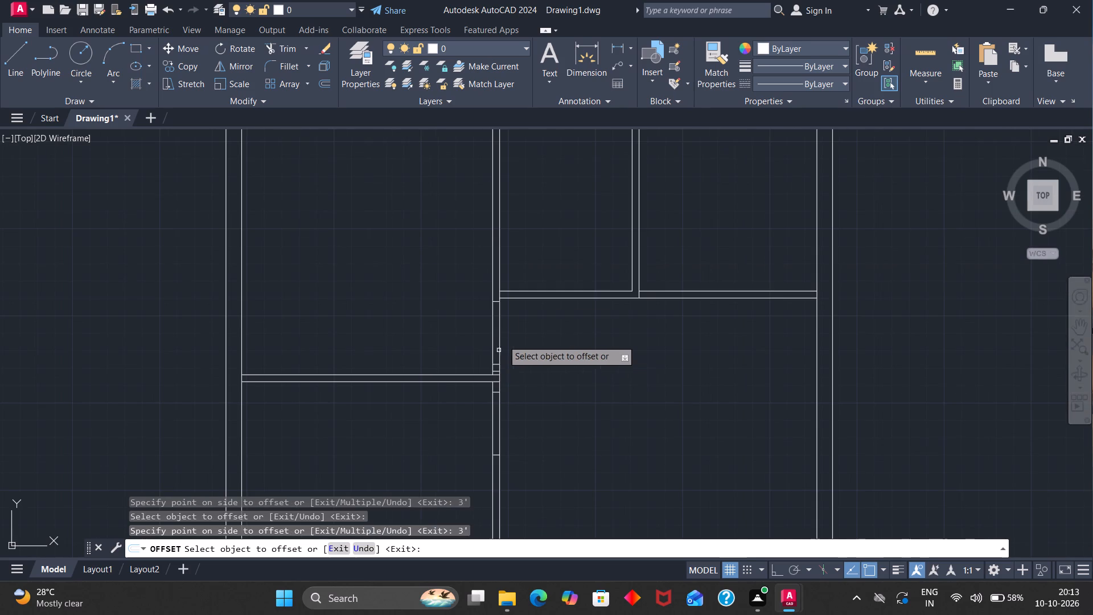
pyautogui.scroll(2, 499, 279)
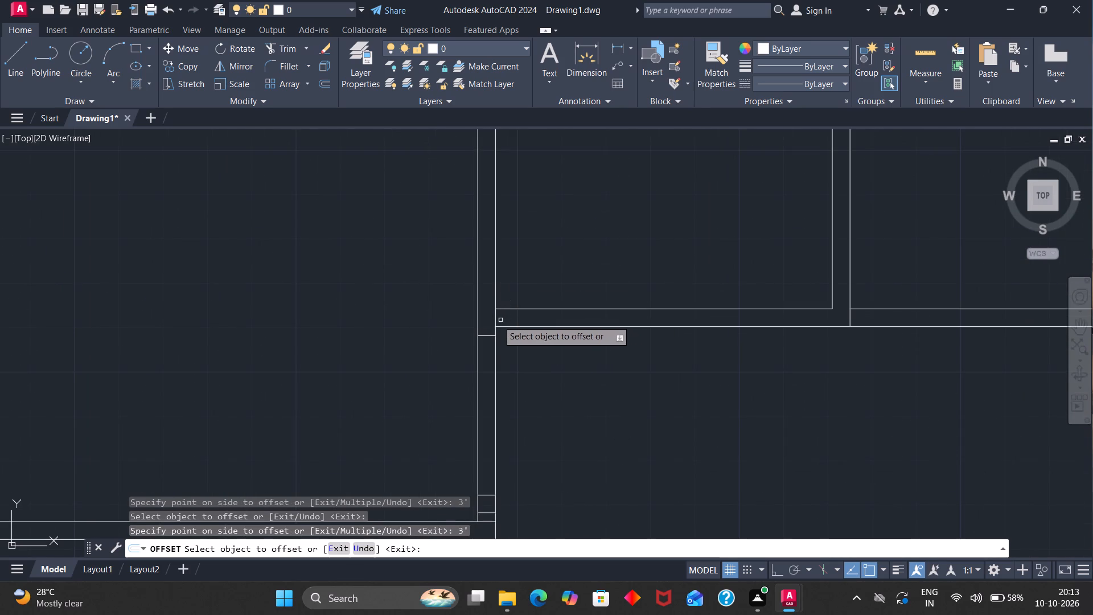
pyautogui.click(497, 319)
pyautogui.click(524, 321)
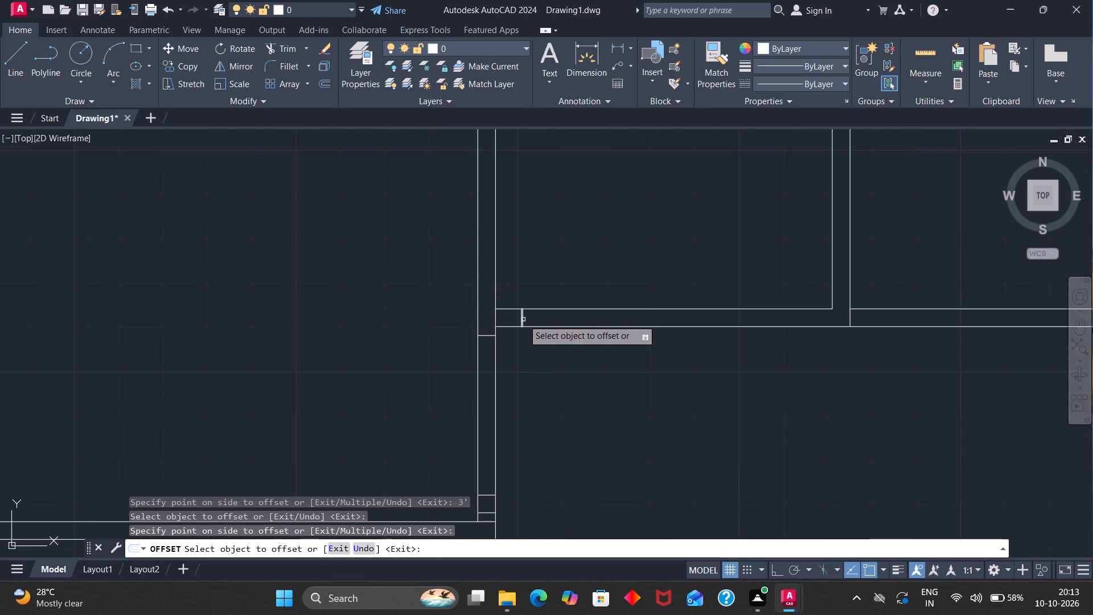
pyautogui.click(522, 319)
pyautogui.press('2')
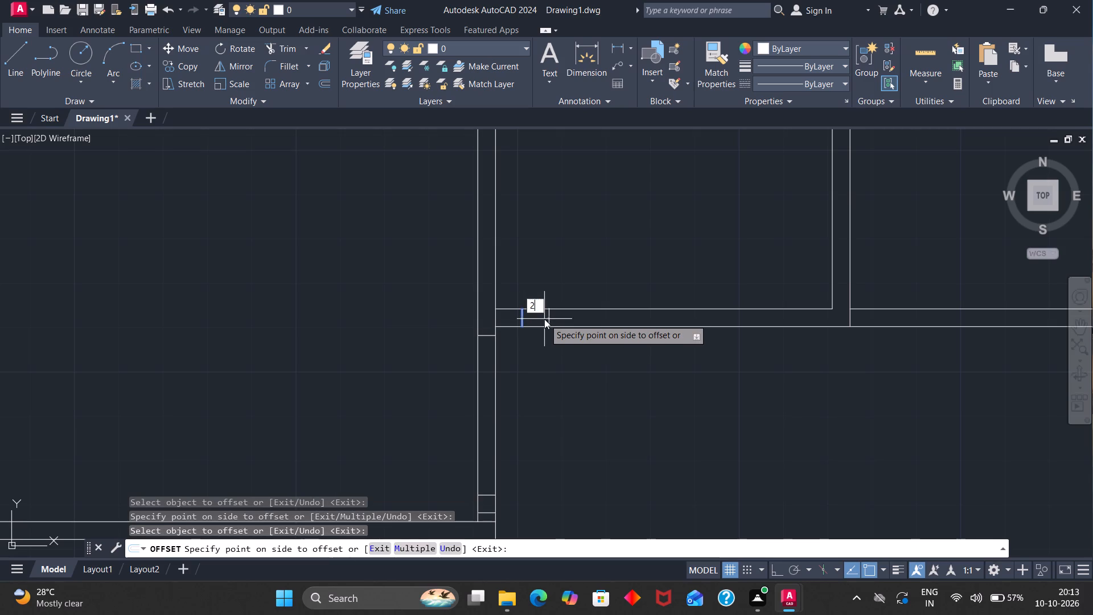
pyautogui.press("'")
pyautogui.press('6')
pyautogui.press('Return')
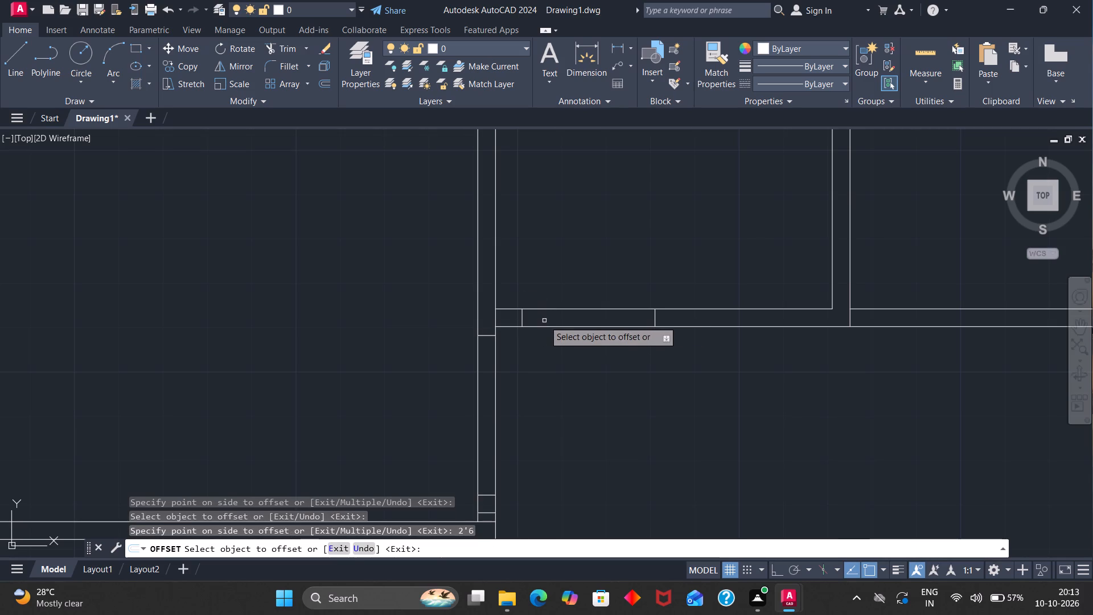
# Mark a 3' opening in the upper right room's bottom wall, starting 6" to the right of its left partition.
pyautogui.scroll(-3, 649, 327)
pyautogui.scroll(-2, 721, 323)
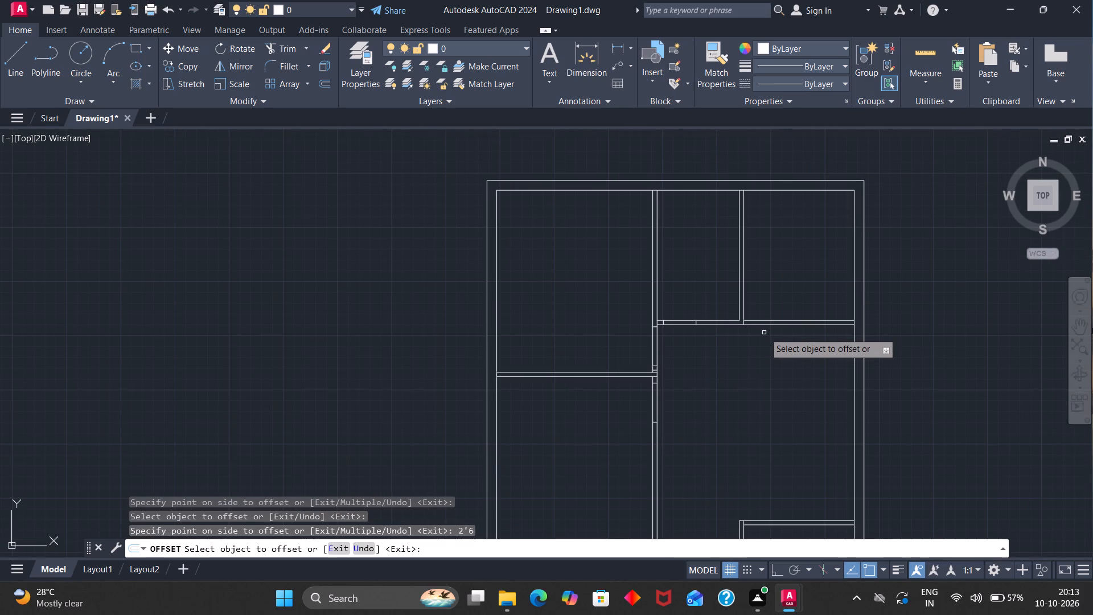
pyautogui.scroll(3, 755, 329)
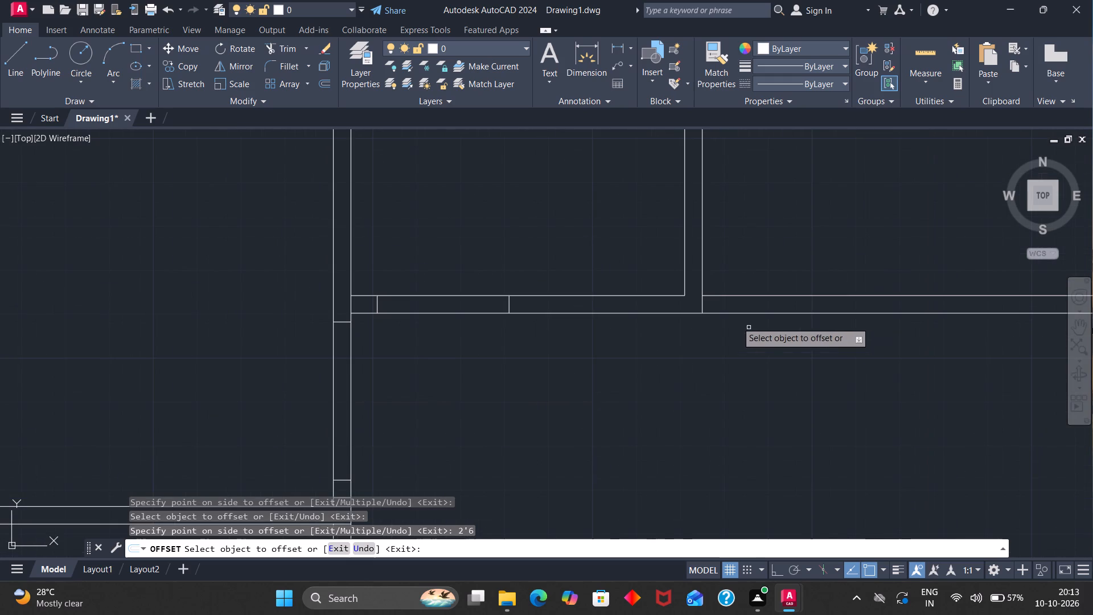
pyautogui.click(703, 309)
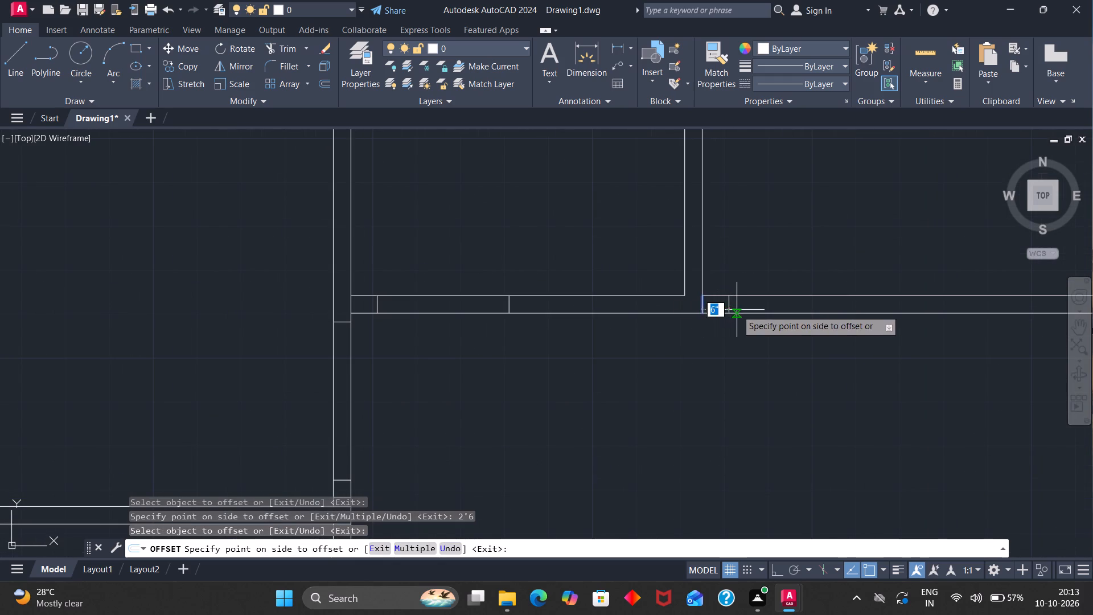
pyautogui.click(737, 310)
pyautogui.click(729, 308)
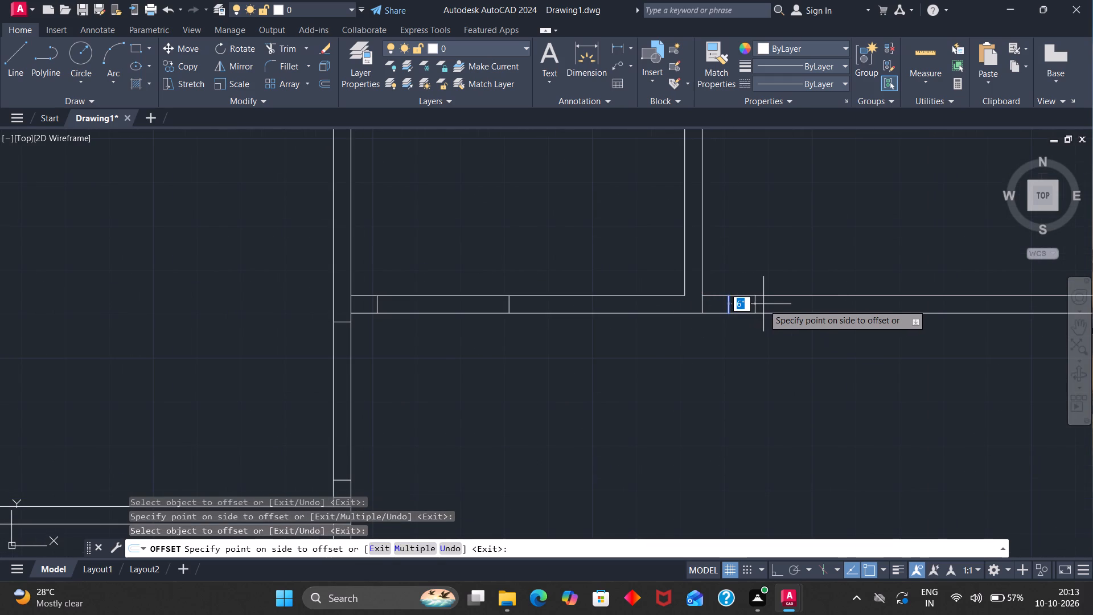
pyautogui.write("3'")
pyautogui.press('Return')
# Mark a 3' opening in the small lower right room's top wall, starting 6" from its upper left inner corner.
pyautogui.scroll(-3, 758, 310)
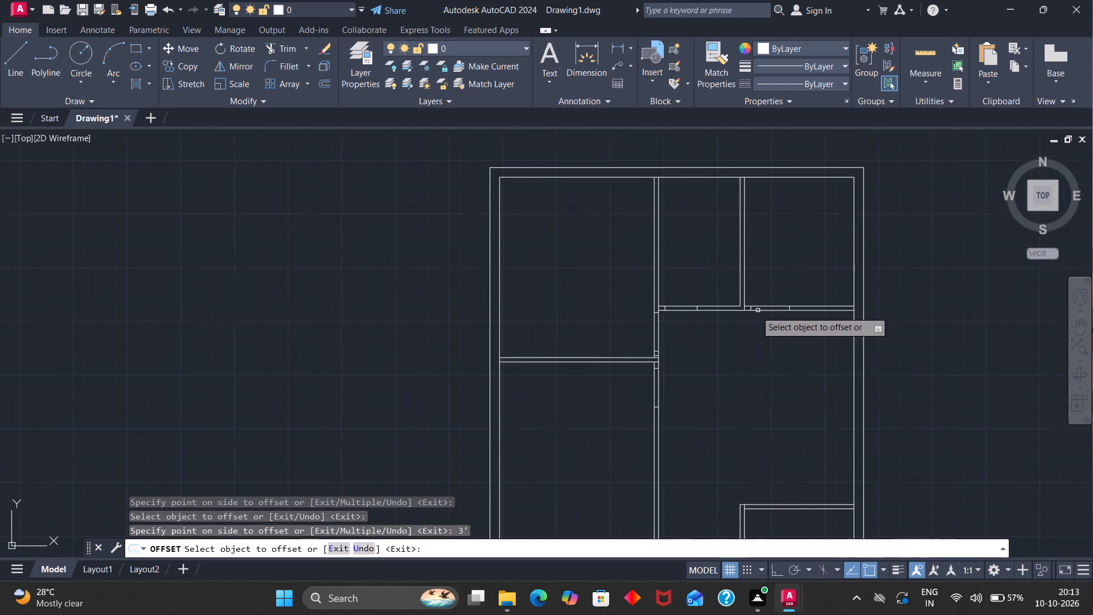
pyautogui.scroll(-3, 753, 313)
pyautogui.scroll(5, 751, 378)
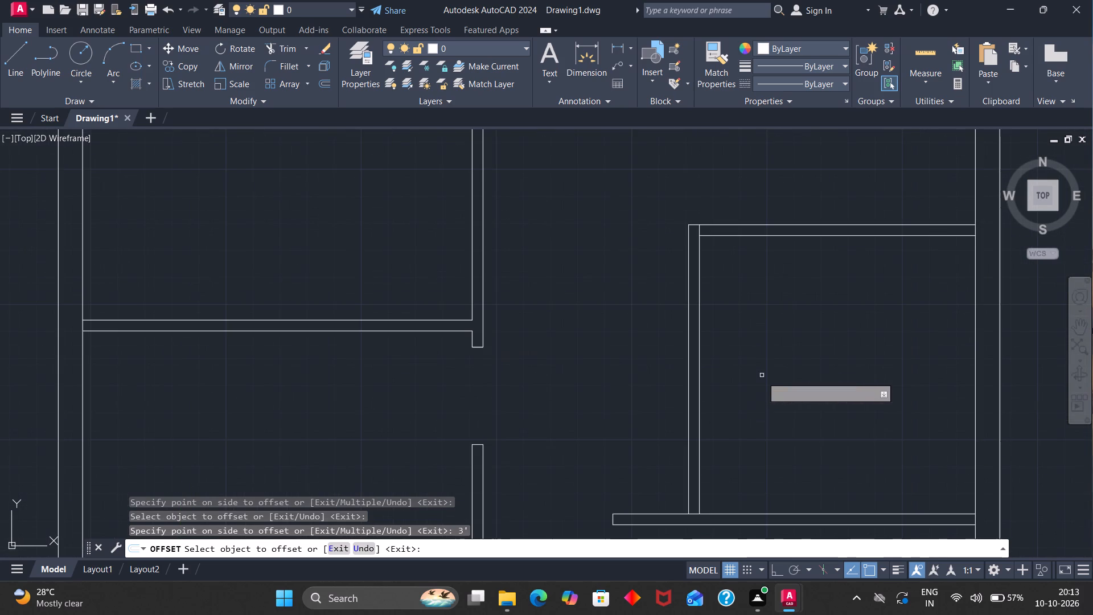
pyautogui.scroll(1, 704, 269)
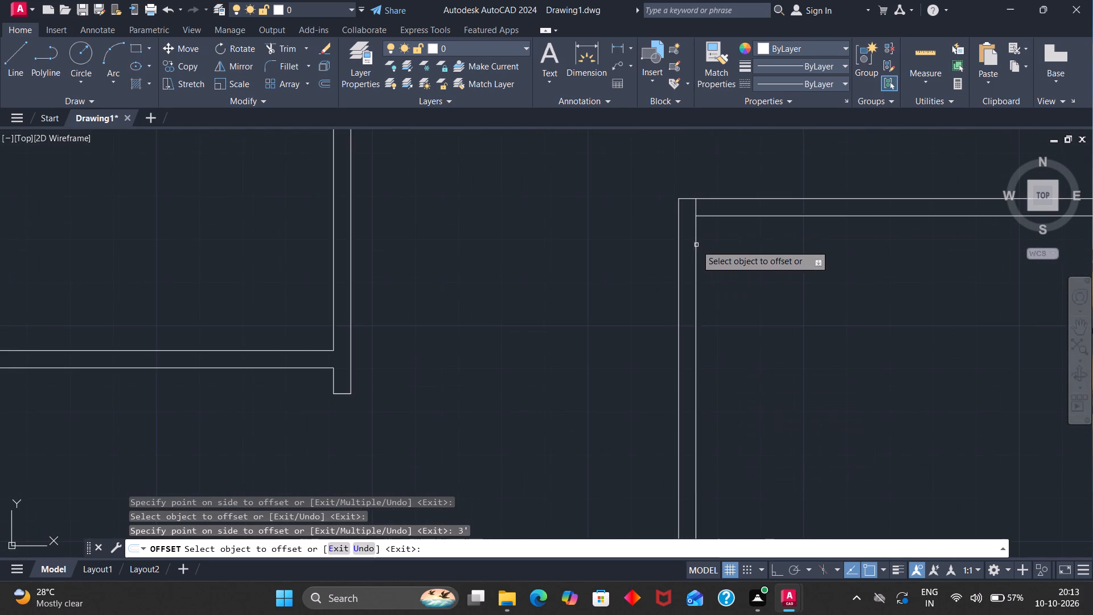
pyautogui.click(696, 210)
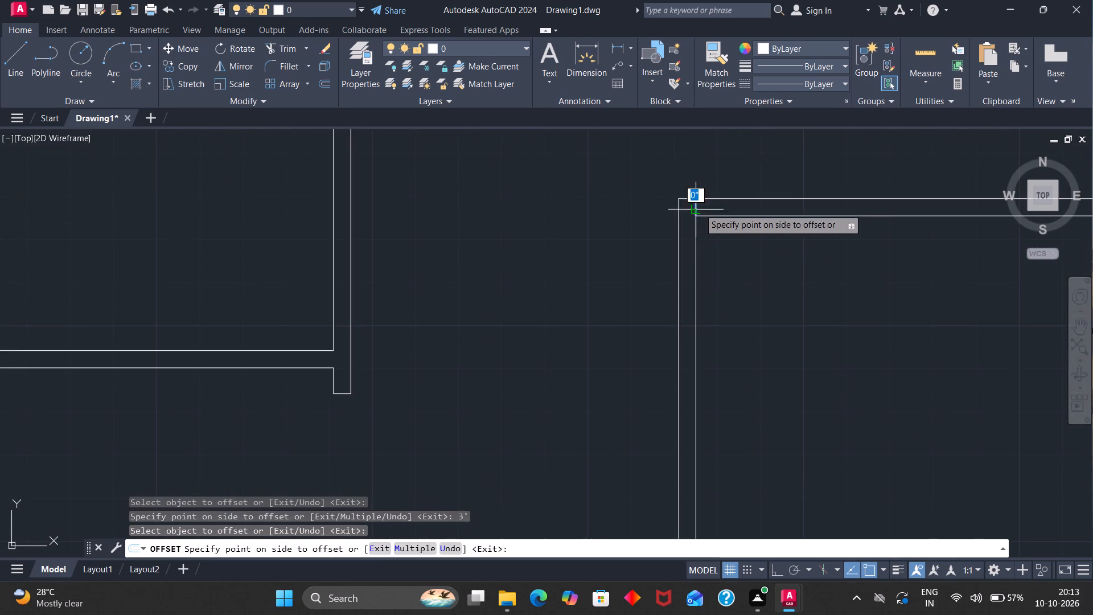
pyautogui.click(717, 207)
pyautogui.click(720, 208)
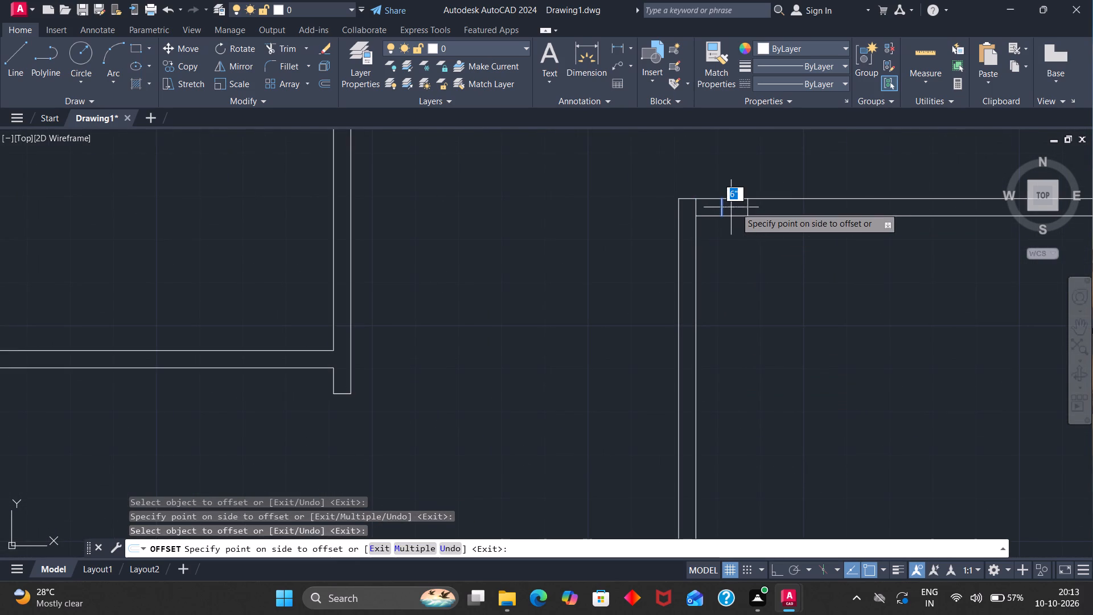
pyautogui.press('3')
pyautogui.press("'")
pyautogui.press('Return')
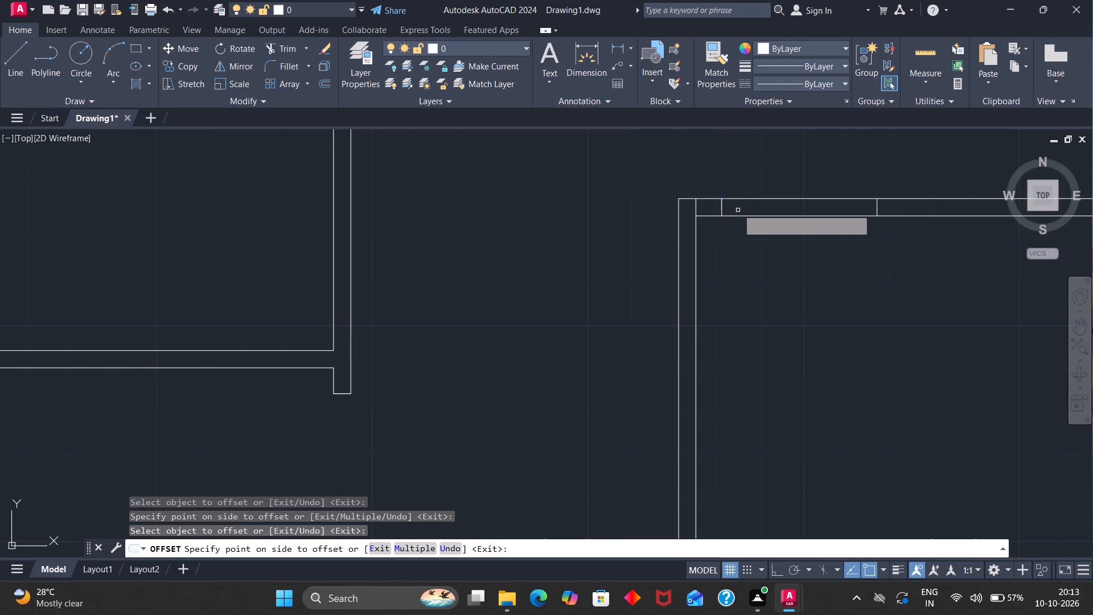
# Trim the wall lines out of the marked 2'6" opening in the upper middle room's bottom wall.
pyautogui.scroll(-4, 648, 269)
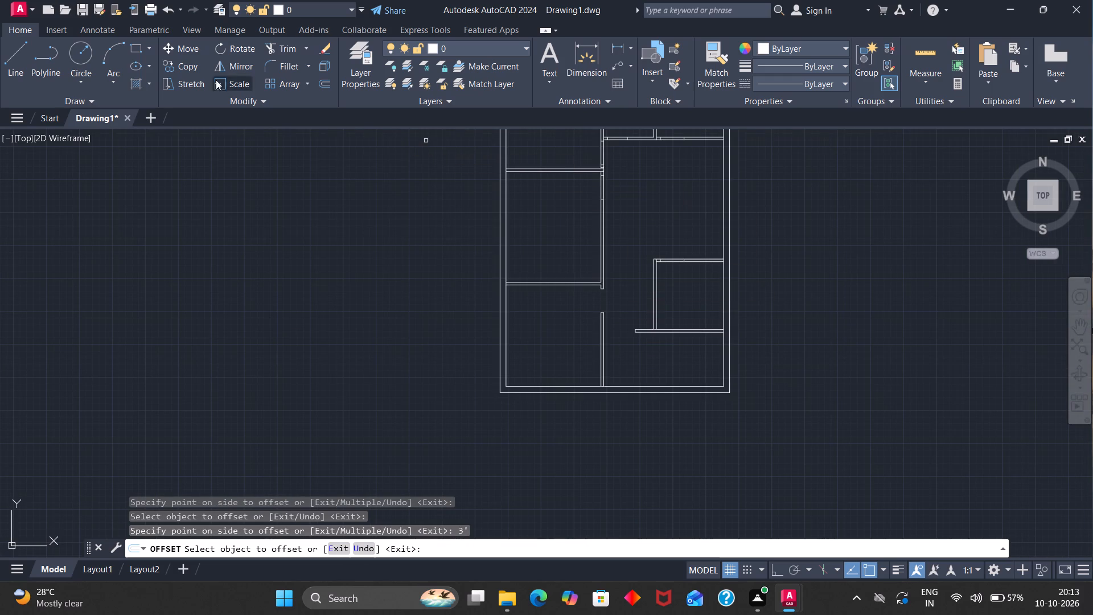
pyautogui.click(278, 44)
pyautogui.scroll(-2, 400, 181)
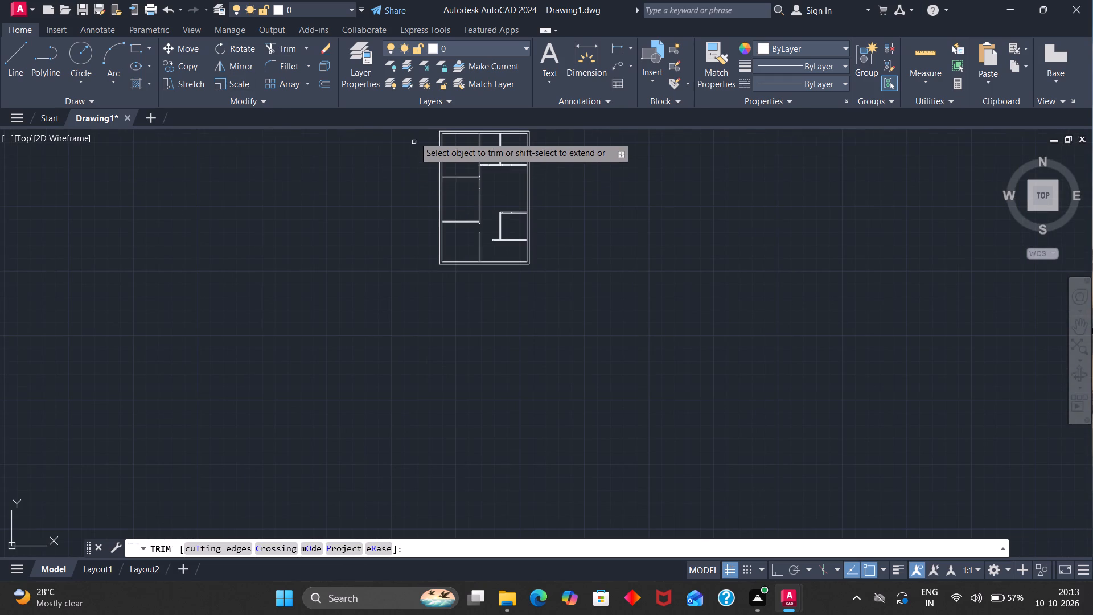
pyautogui.scroll(-1, 405, 157)
pyautogui.scroll(4, 406, 132)
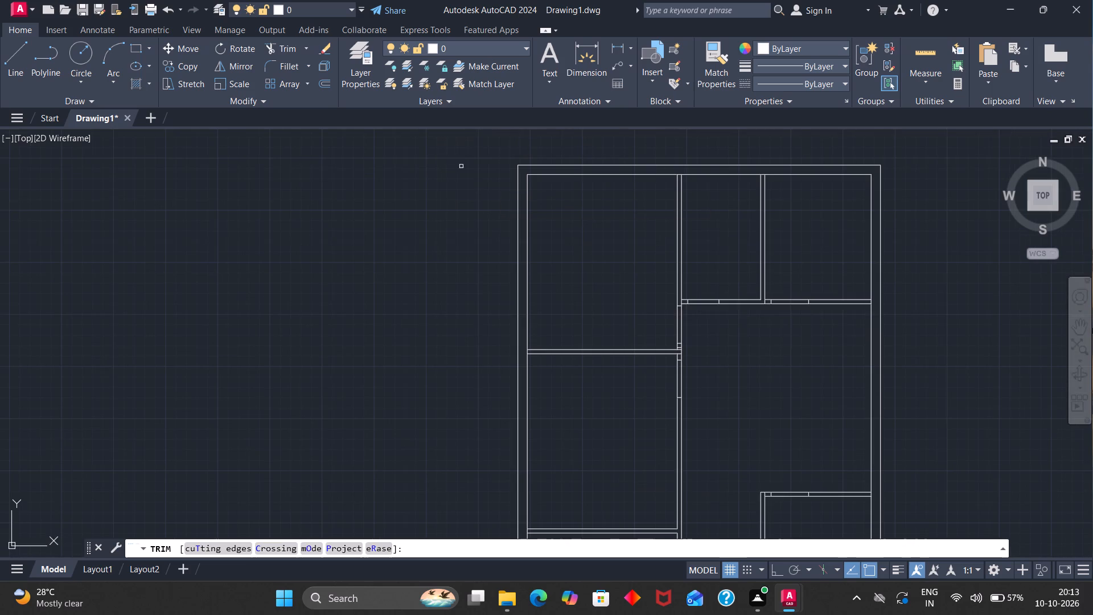
pyautogui.scroll(2, 714, 323)
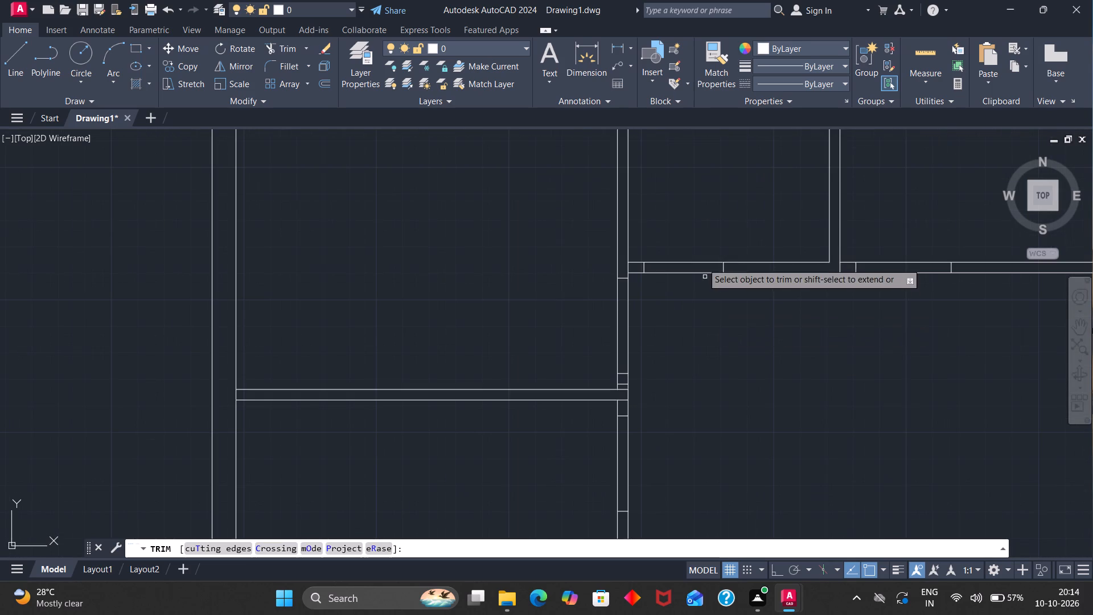
pyautogui.moveTo(696, 241); pyautogui.dragTo(703, 337)
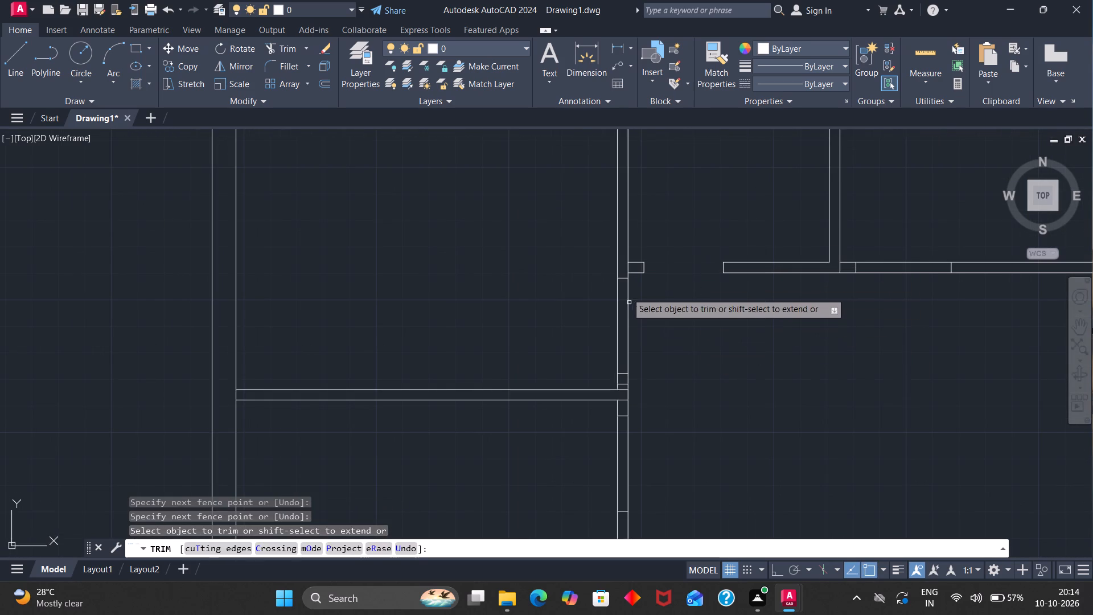
# Trim the two marked 3' openings out of the central partition and clear the leftover lines at its wall junctions.
pyautogui.scroll(2, 634, 265)
pyautogui.moveTo(631, 267); pyautogui.dragTo(608, 280)
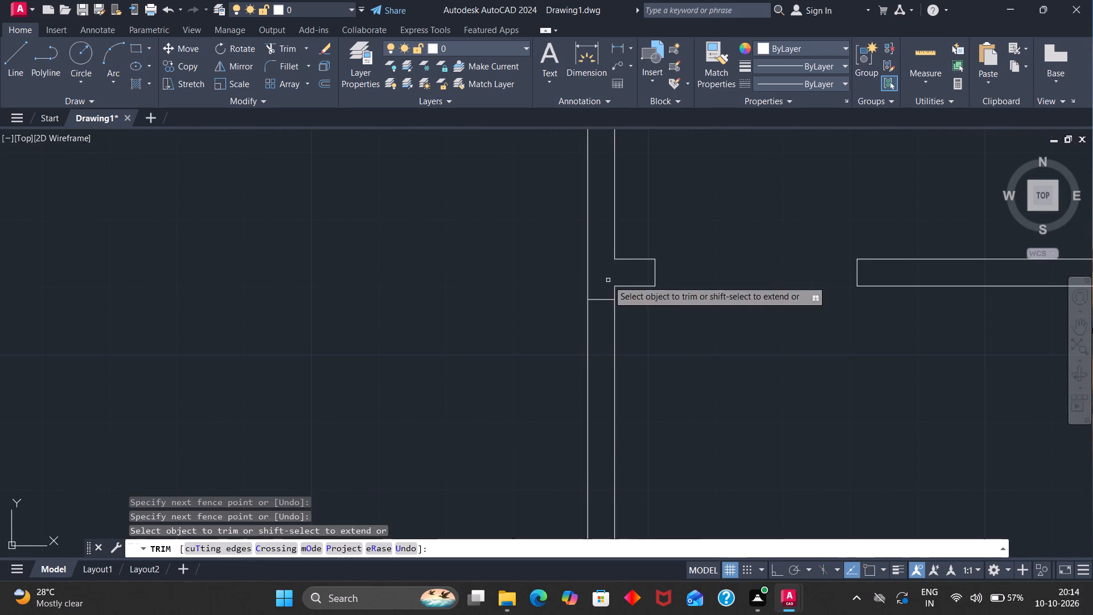
pyautogui.moveTo(671, 368); pyautogui.dragTo(529, 374)
pyautogui.scroll(-4, 550, 346)
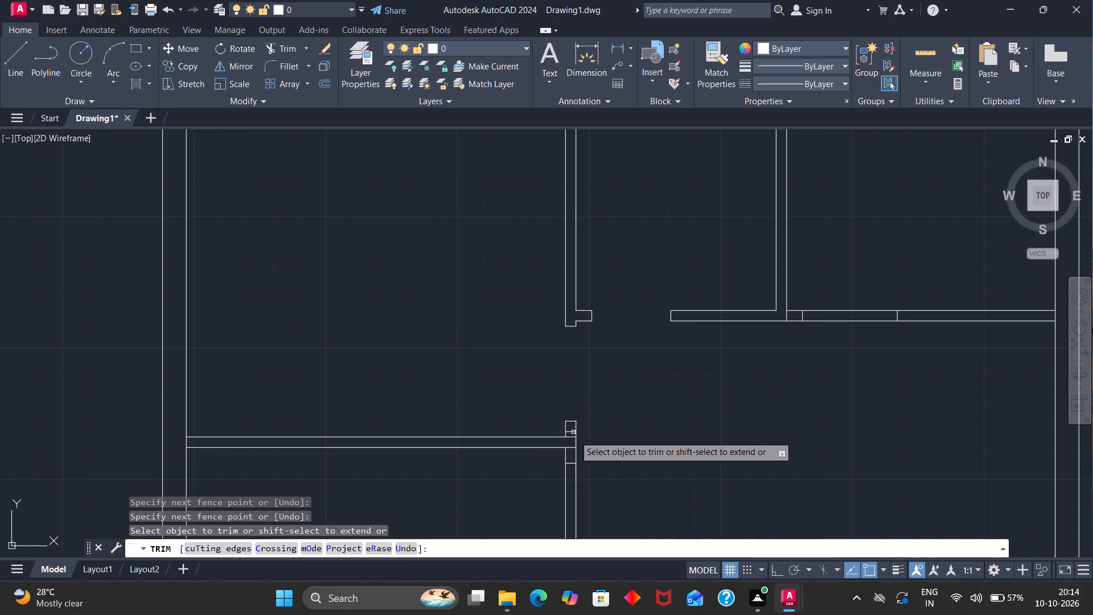
pyautogui.scroll(4, 574, 437)
pyautogui.moveTo(558, 383); pyautogui.dragTo(557, 443)
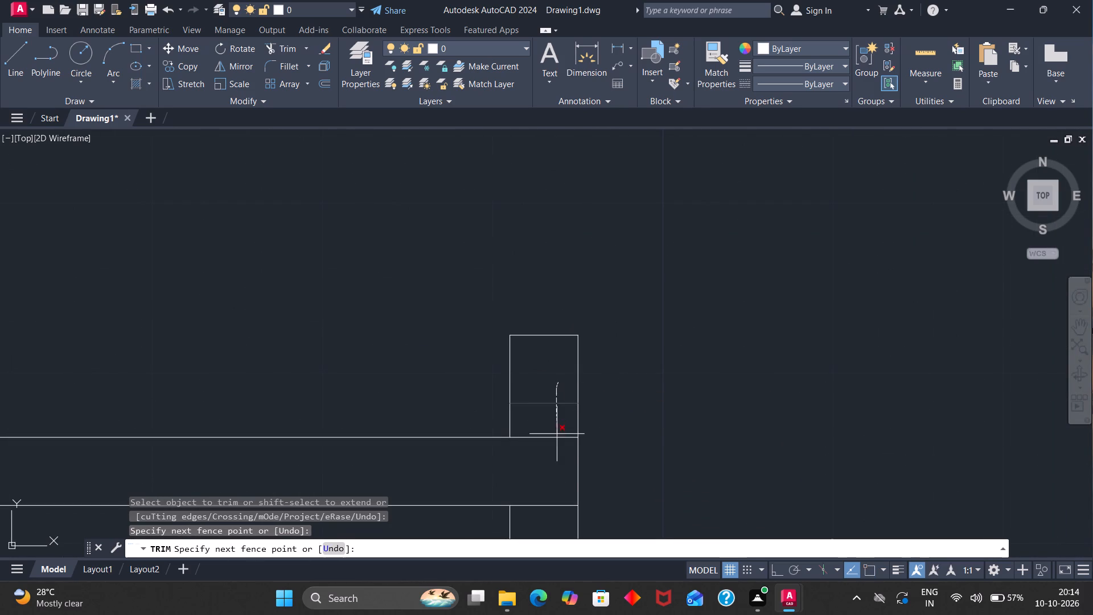
pyautogui.moveTo(557, 443); pyautogui.dragTo(558, 455)
pyautogui.moveTo(556, 449); pyautogui.dragTo(552, 527)
pyautogui.scroll(-4, 550, 462)
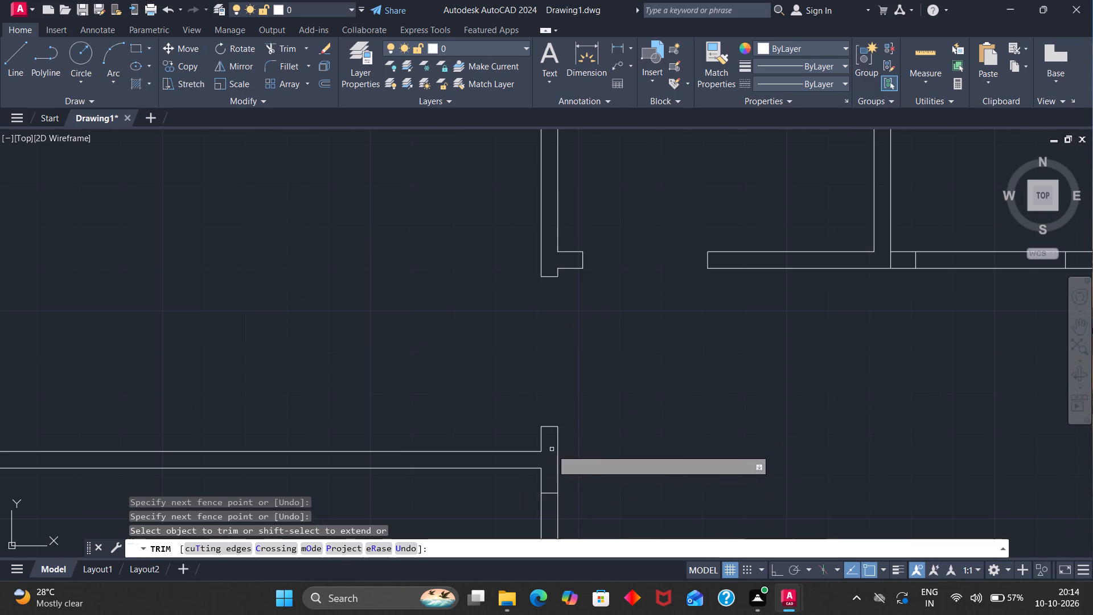
pyautogui.scroll(-3, 554, 465)
pyautogui.scroll(1, 572, 507)
pyautogui.moveTo(572, 503); pyautogui.dragTo(497, 497)
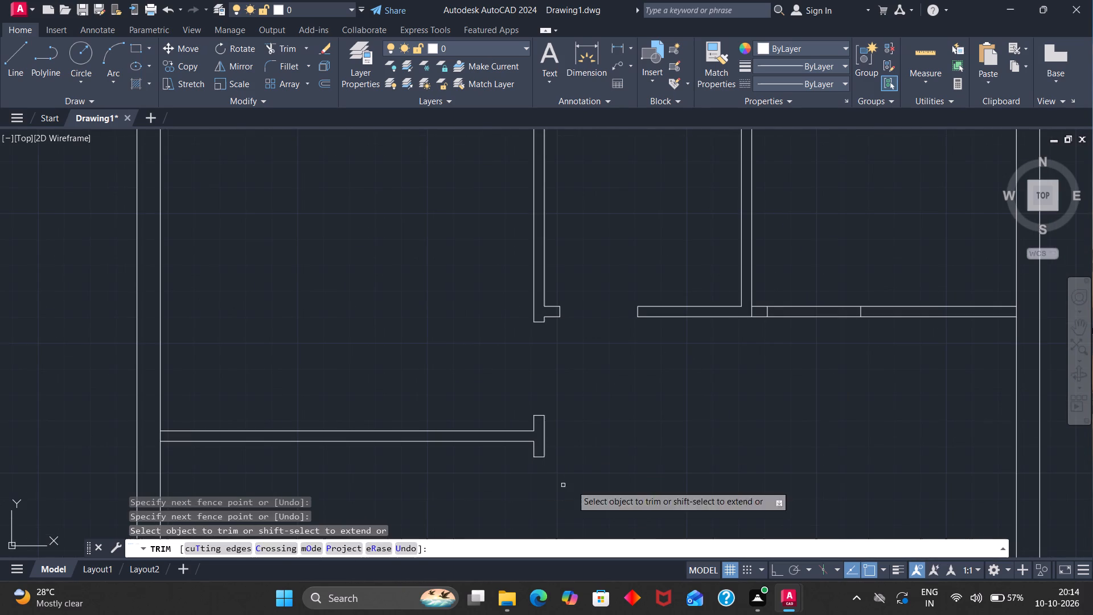
# Trim out the marked 3' opening in the upper right room's bottom wall and the leftover line at its partition junction.
pyautogui.moveTo(823, 278); pyautogui.dragTo(820, 364)
pyautogui.scroll(3, 764, 323)
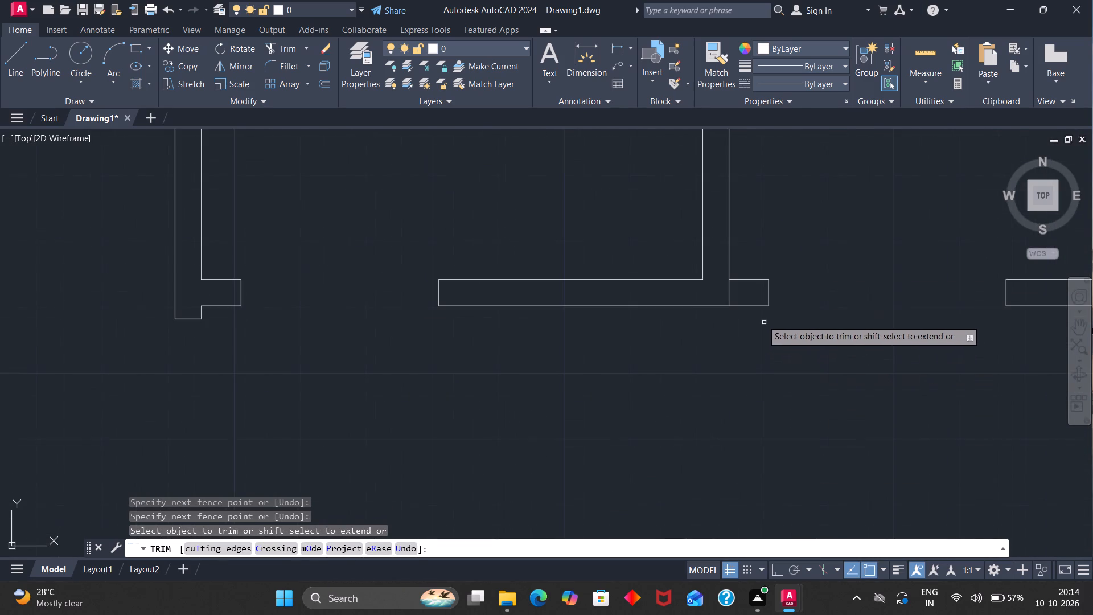
pyautogui.moveTo(736, 295); pyautogui.dragTo(719, 295)
# Trim out the marked 3' opening in the small lower right room's top wall and the leftover line at its corner.
pyautogui.scroll(-7, 721, 293)
pyautogui.scroll(-1, 664, 425)
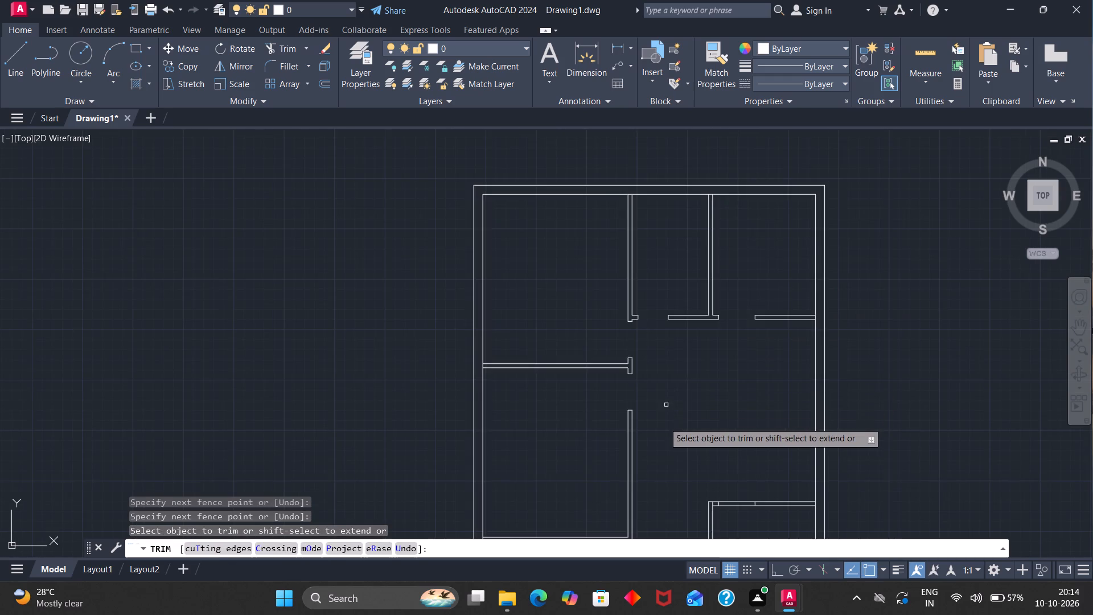
pyautogui.scroll(-2, 664, 424)
pyautogui.scroll(4, 652, 464)
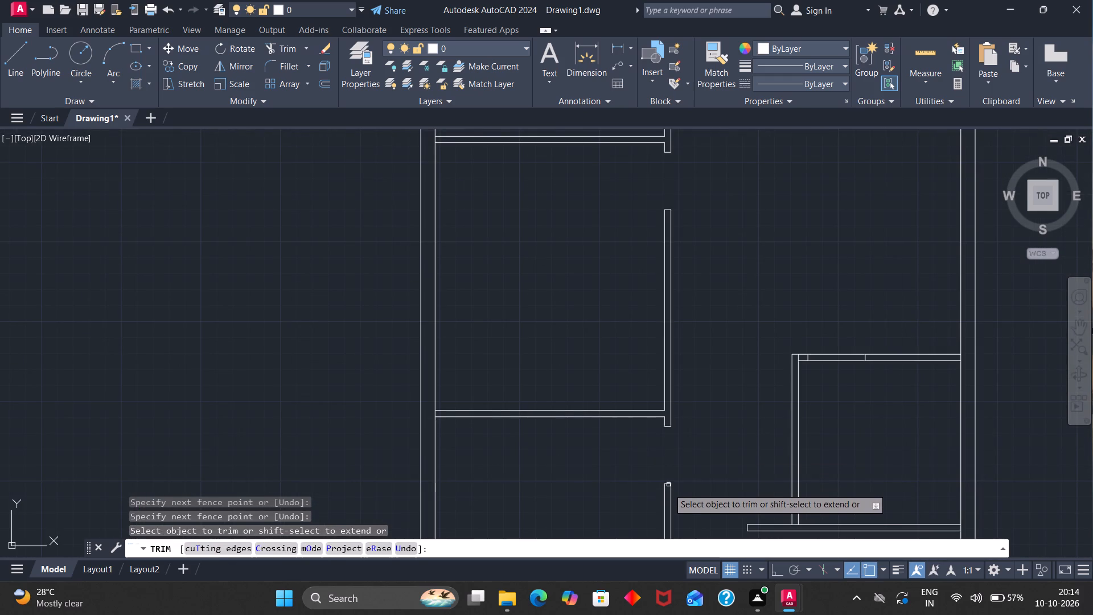
pyautogui.moveTo(817, 325); pyautogui.dragTo(831, 419)
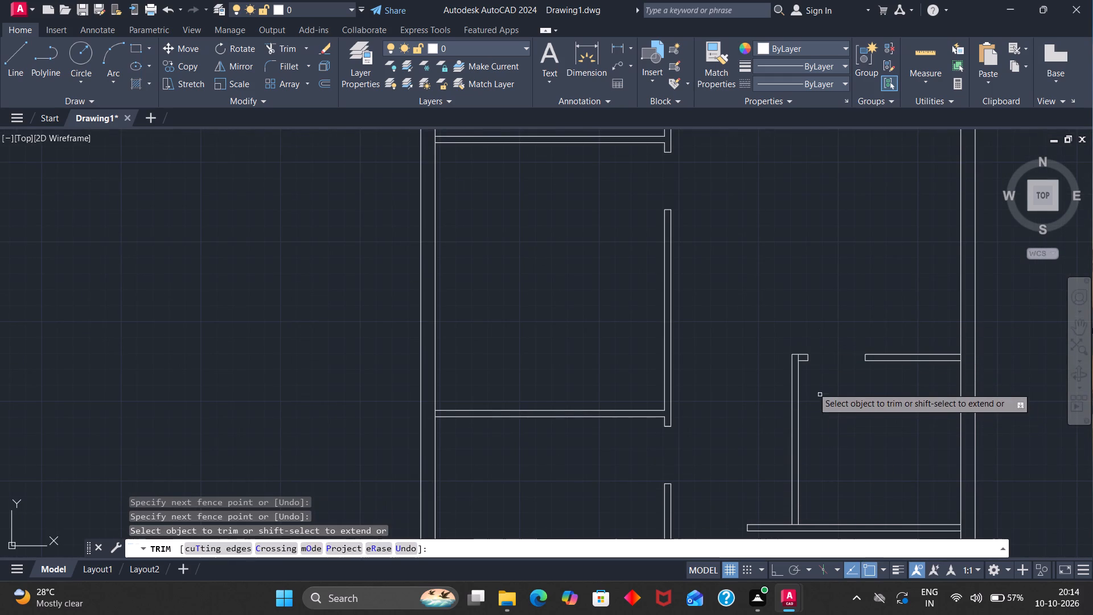
pyautogui.scroll(3, 799, 356)
pyautogui.moveTo(809, 356); pyautogui.dragTo(783, 367)
pyautogui.scroll(-3, 783, 367)
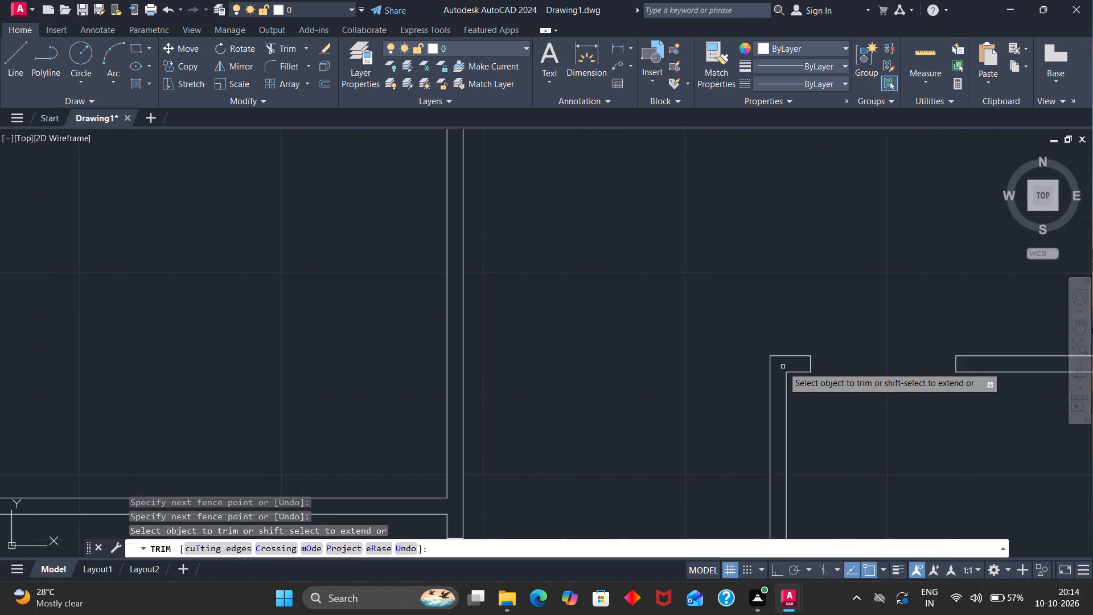
pyautogui.scroll(-5, 783, 367)
pyautogui.scroll(3, 764, 411)
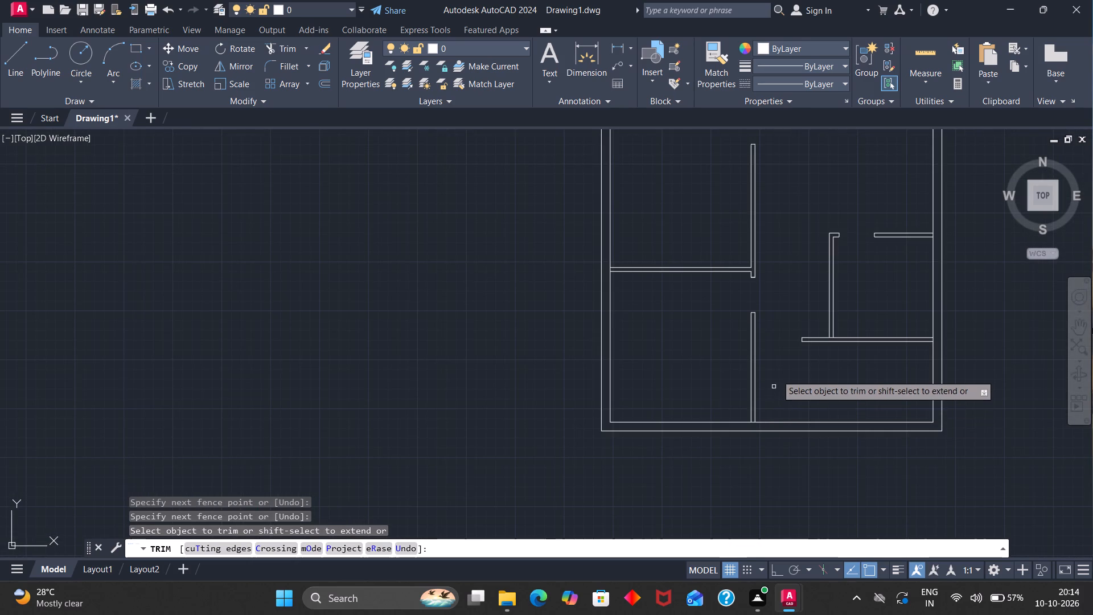
pyautogui.scroll(-3, 777, 374)
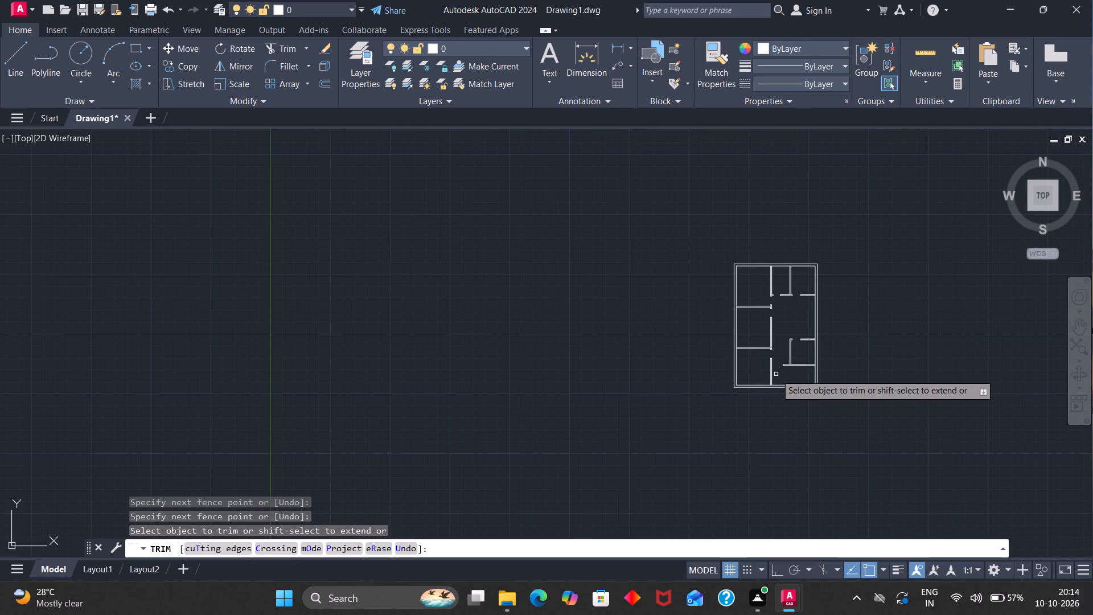
pyautogui.press('Escape')
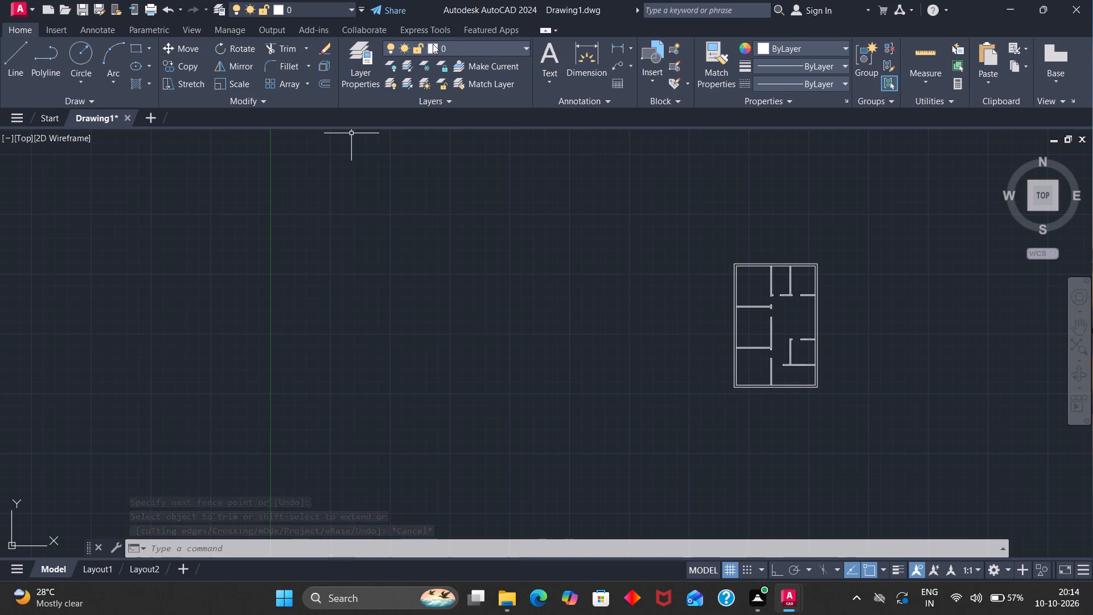
# Create a new layer named wall and set its colour to yellow.
pyautogui.click(367, 79)
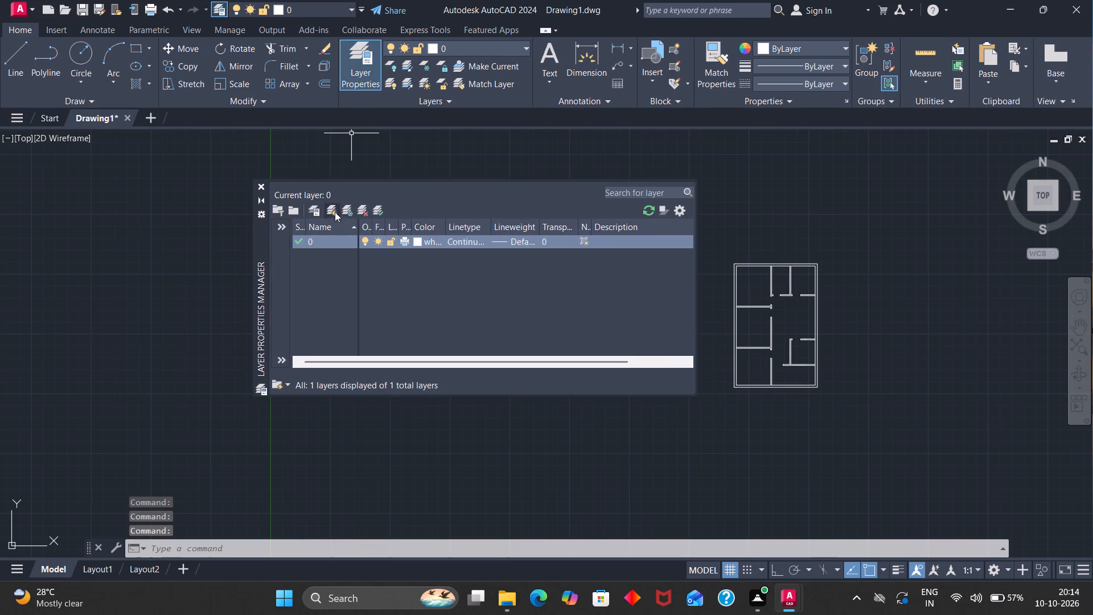
pyautogui.click(334, 209)
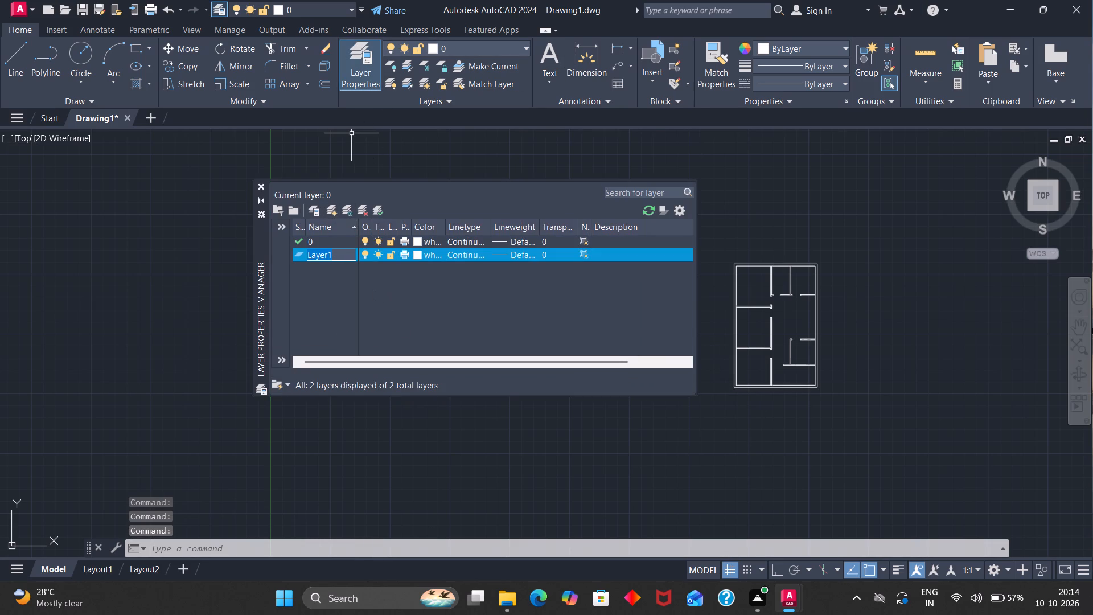
pyautogui.press('BackSpace')
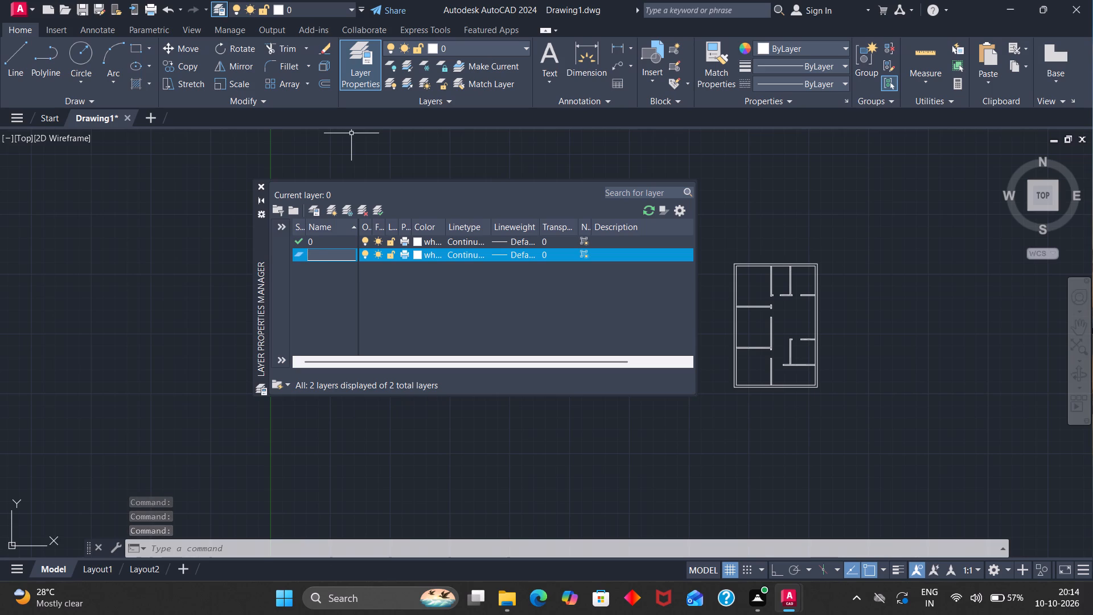
pyautogui.write('wall')
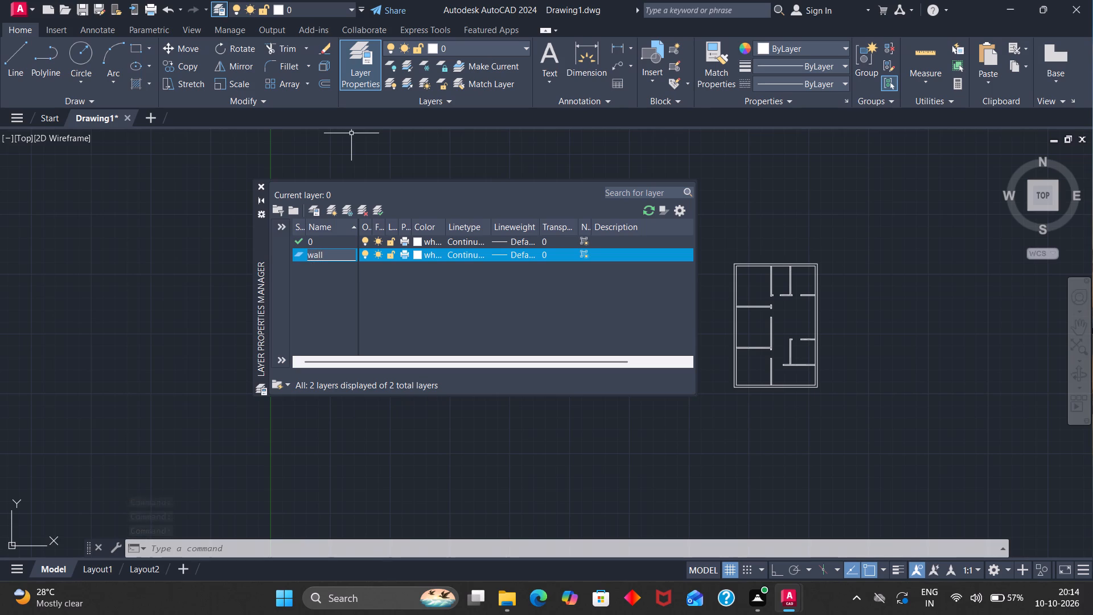
pyautogui.press('Return')
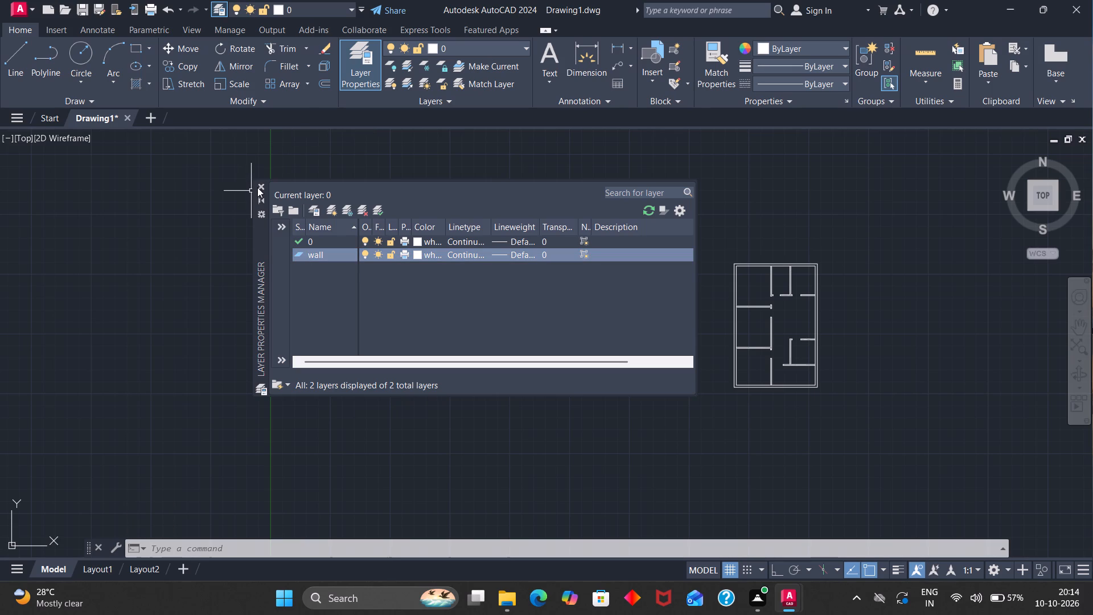
pyautogui.click(414, 252)
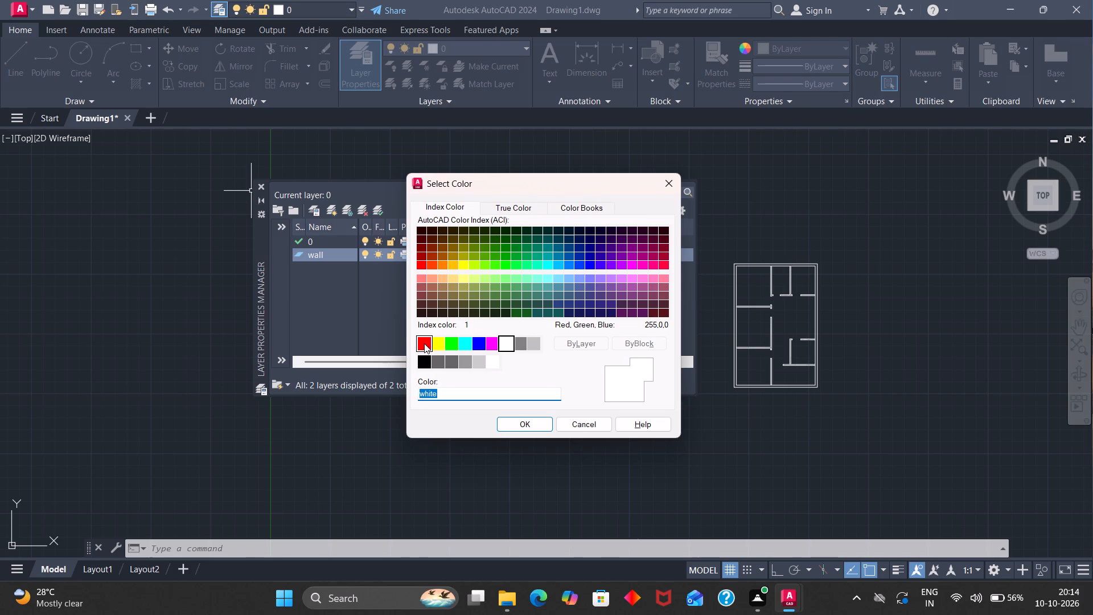
pyautogui.click(438, 344)
pyautogui.click(512, 425)
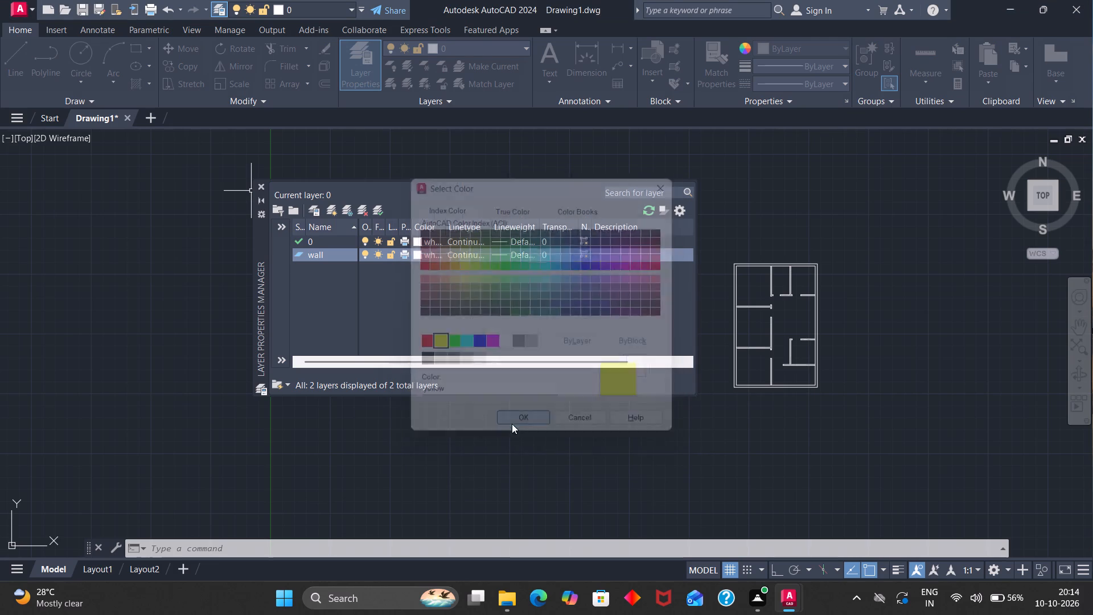
pyautogui.click(260, 185)
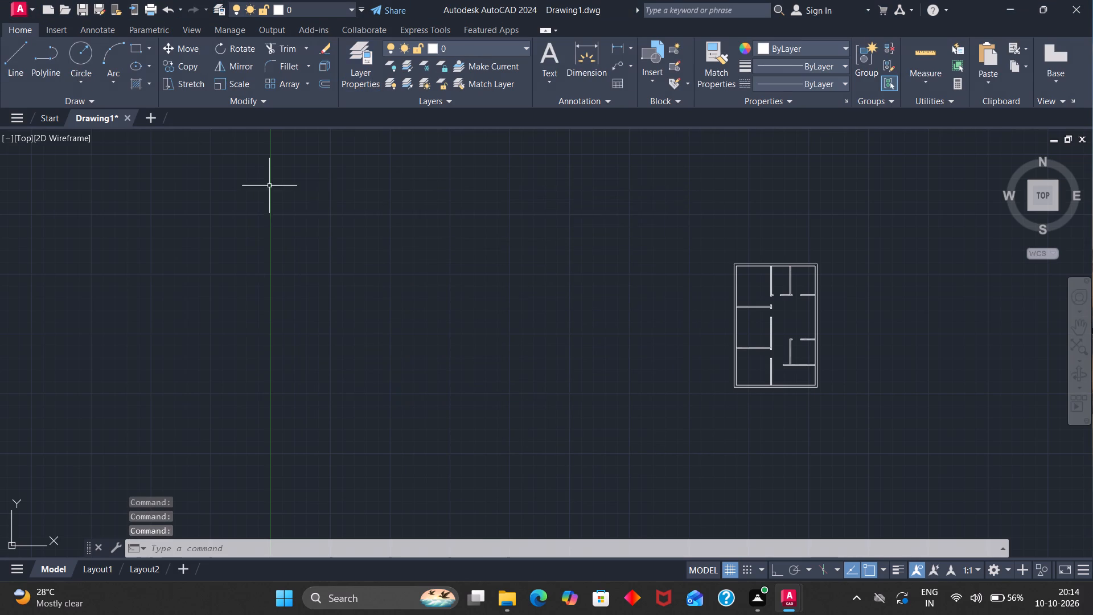
# Apply the wall layer with its yellow colour to the whole floor plan.
pyautogui.moveTo(836, 211); pyautogui.dragTo(920, 438)
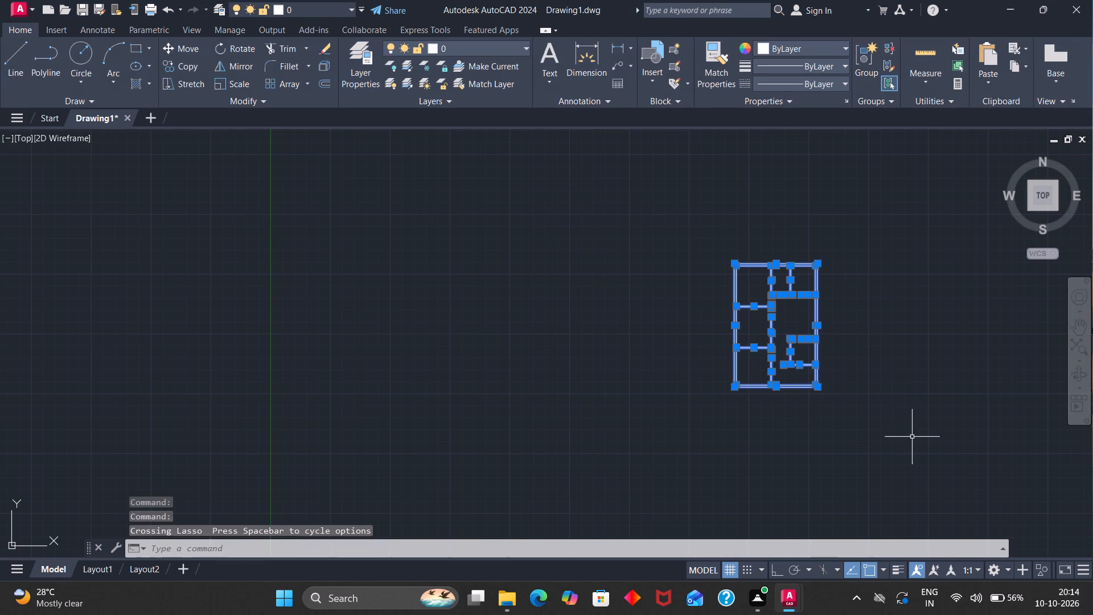
pyautogui.moveTo(895, 336); pyautogui.dragTo(837, 517)
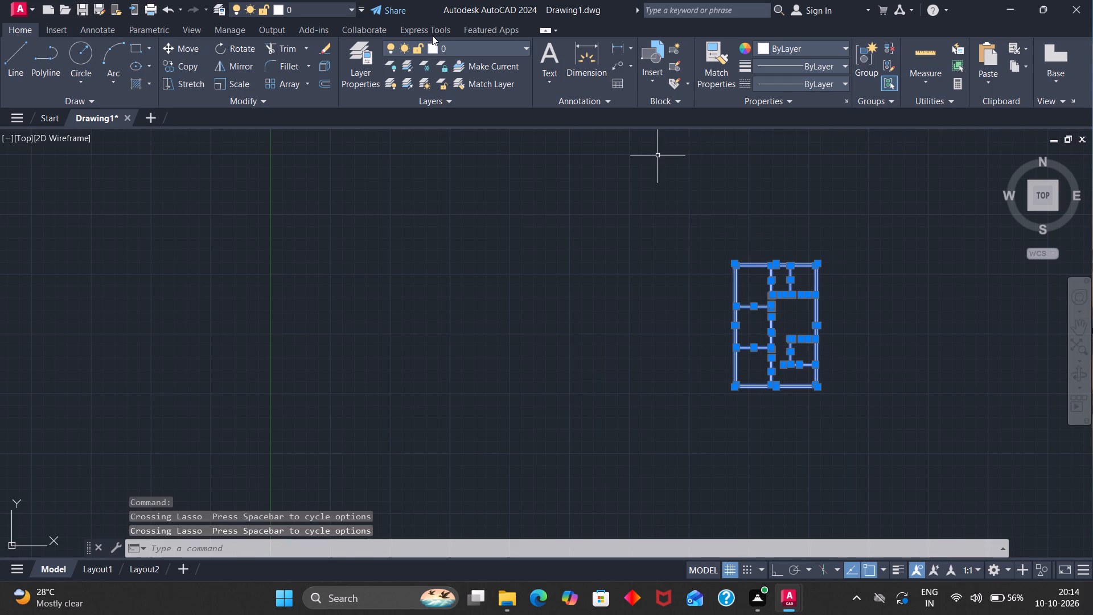
pyautogui.click(527, 44)
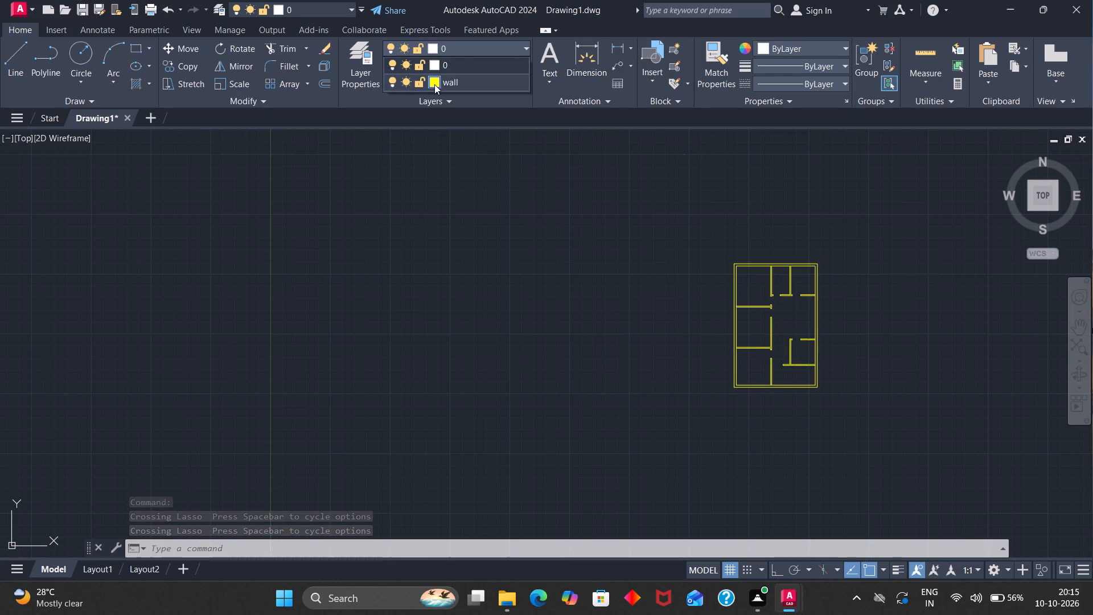
pyautogui.click(434, 84)
pyautogui.click(534, 418)
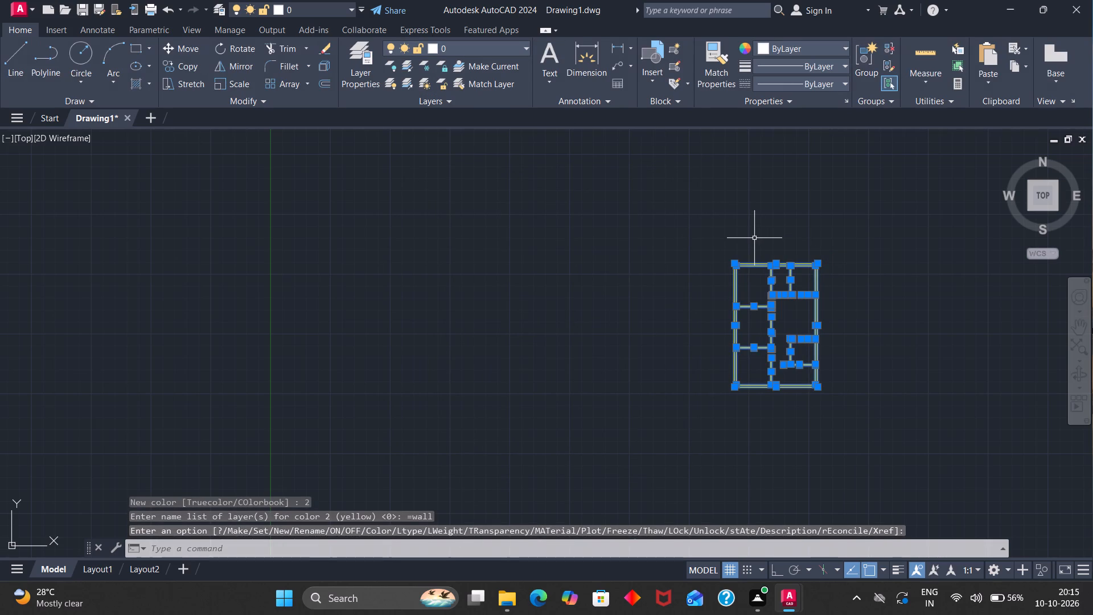
pyautogui.press('Escape')
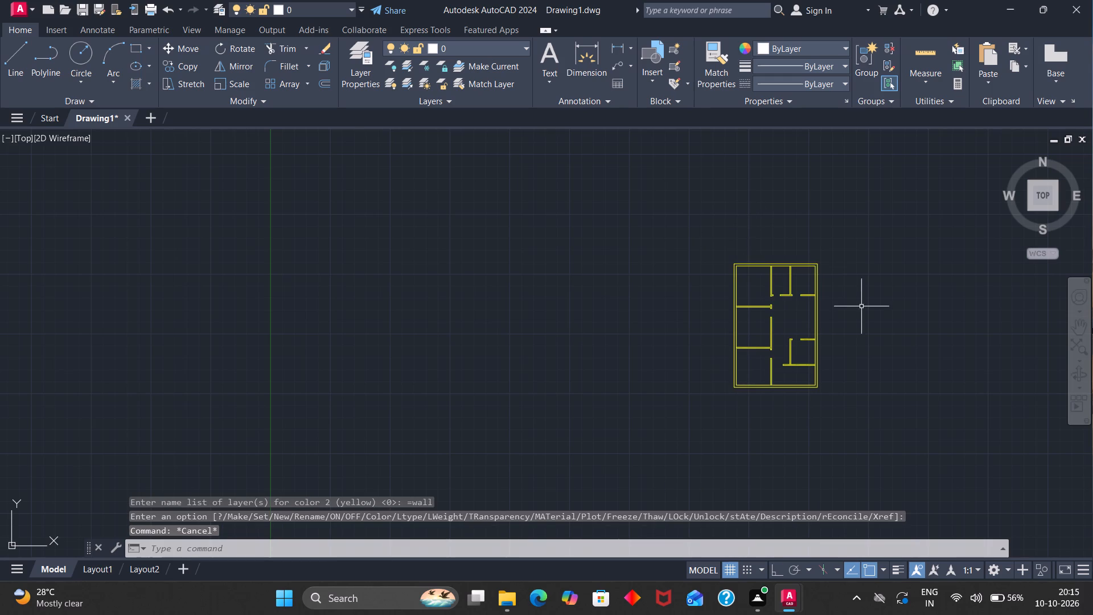
# Measure the lower right room's height along its right inner wall, from the partition's underside to the bottom wall.
pyautogui.click(1079, 328)
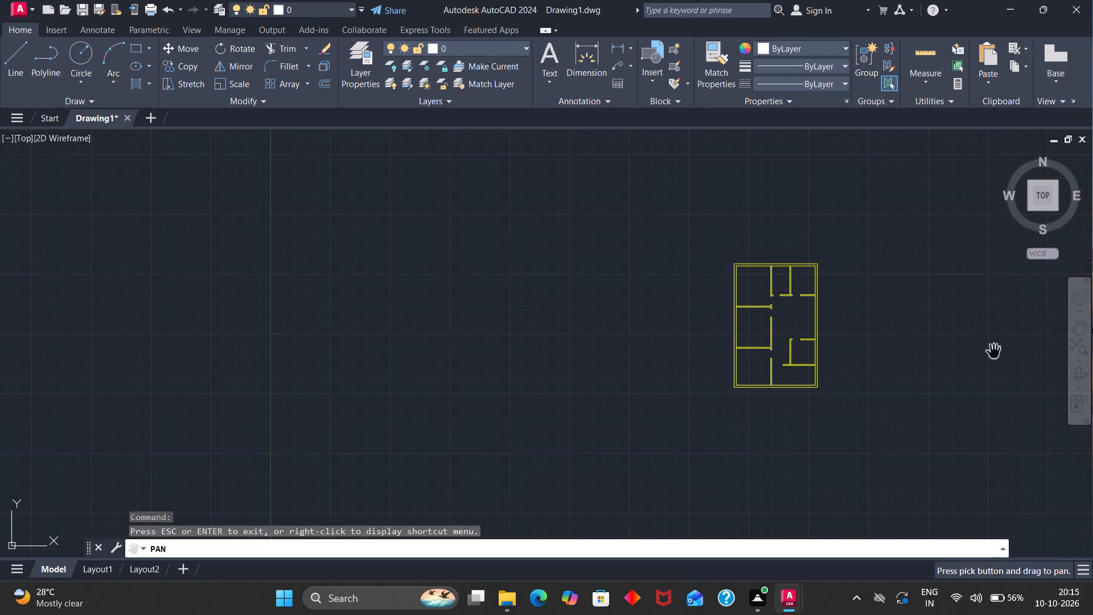
pyautogui.moveTo(988, 353); pyautogui.dragTo(786, 418)
pyautogui.scroll(2, 686, 425)
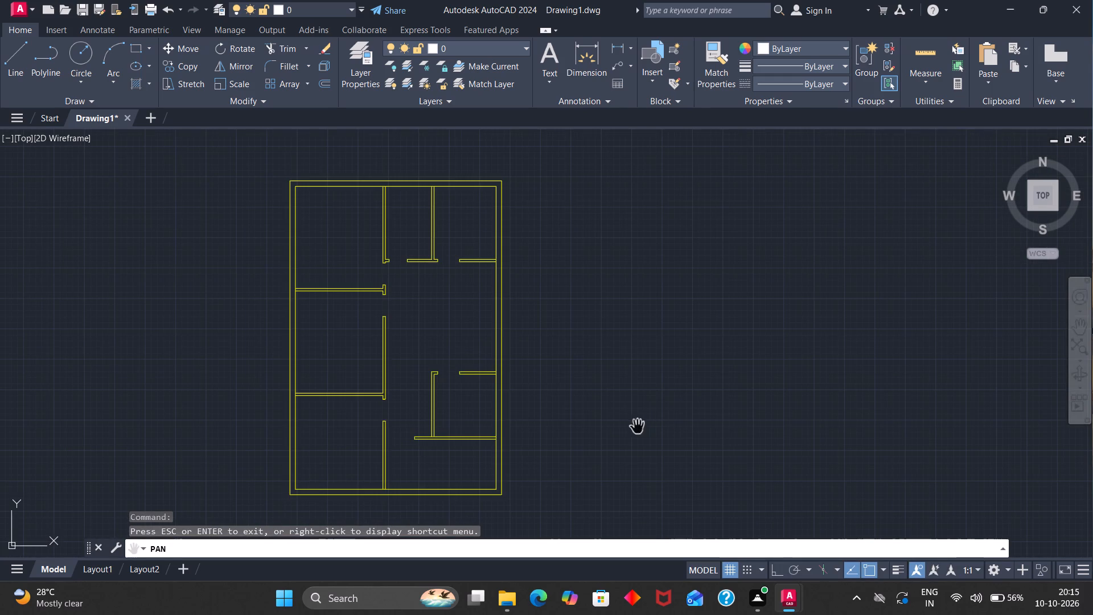
pyautogui.click(12, 61)
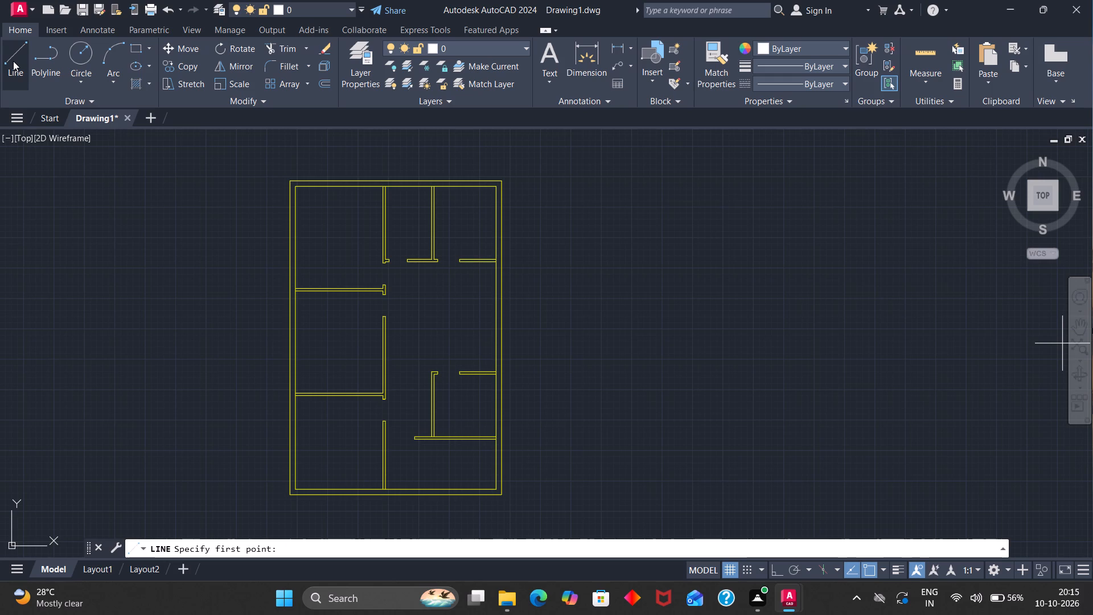
pyautogui.scroll(2, 475, 450)
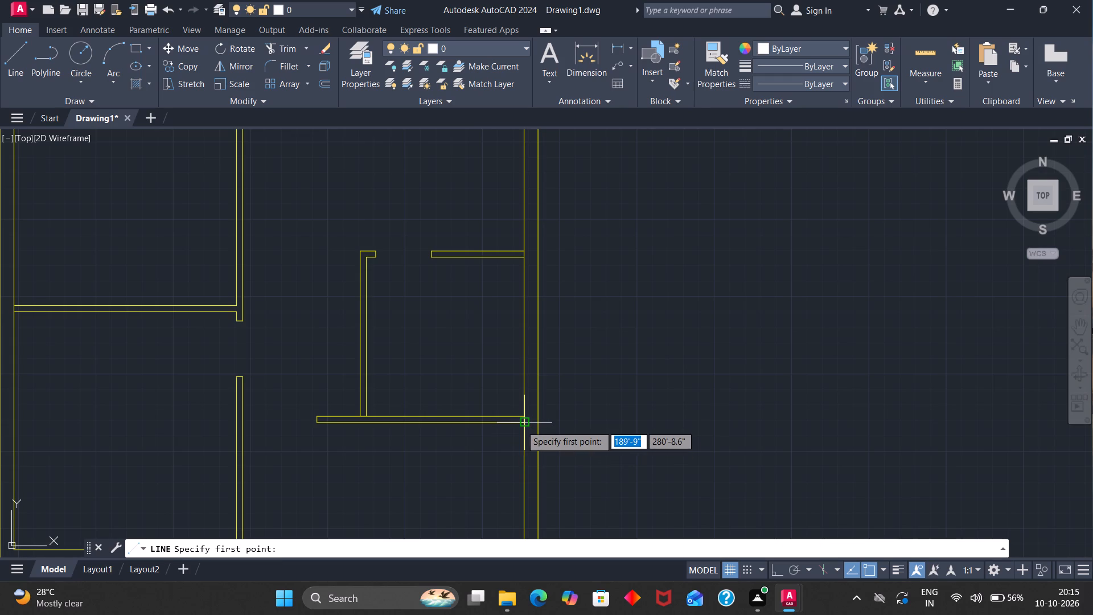
pyautogui.click(598, 51)
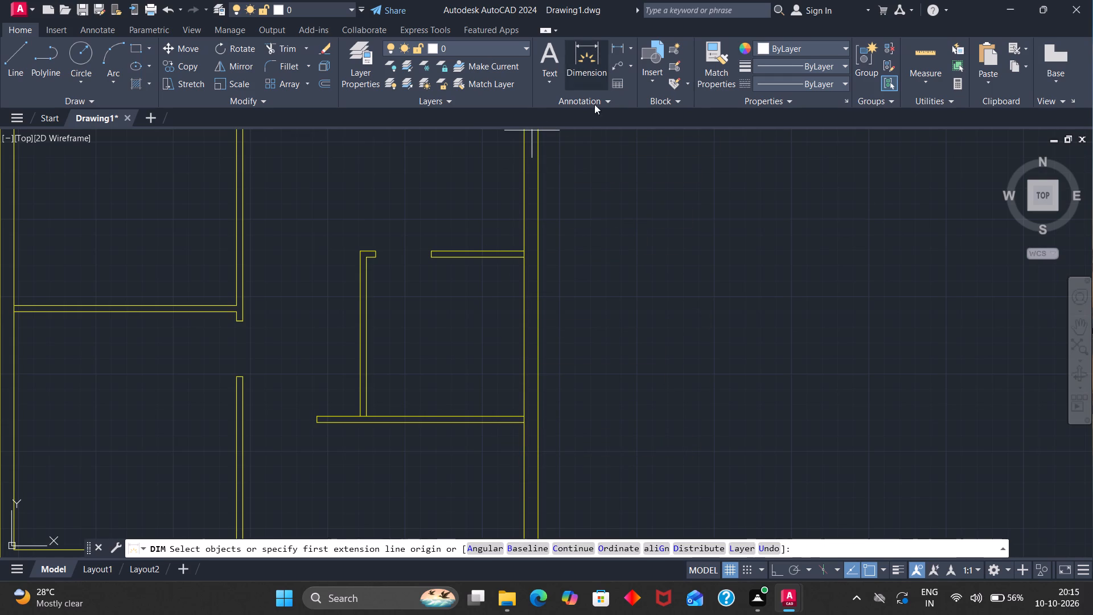
pyautogui.scroll(-2, 581, 343)
pyautogui.scroll(3, 552, 383)
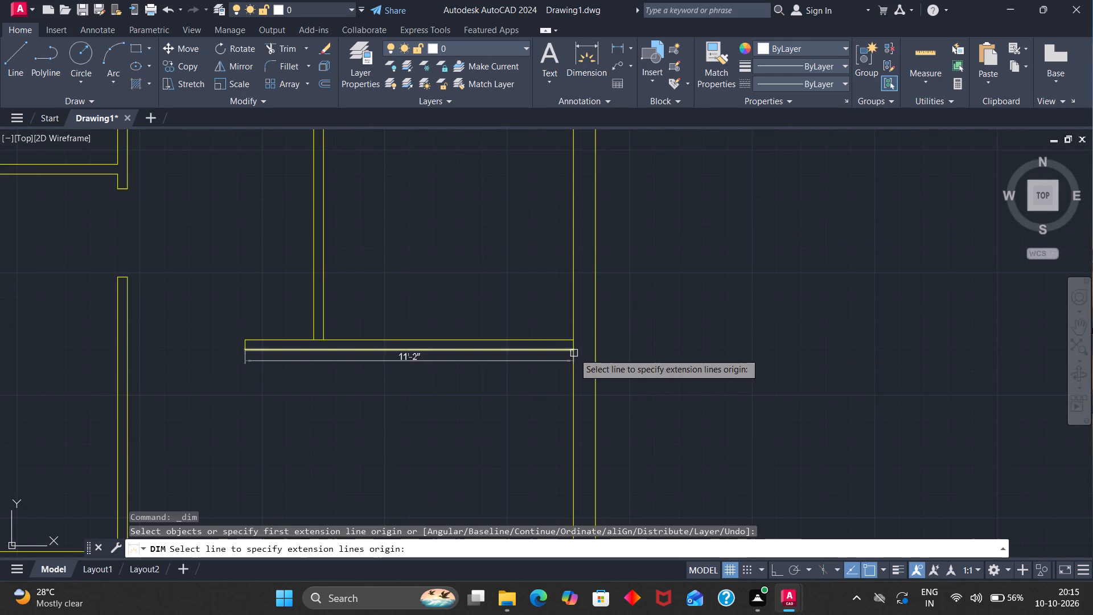
pyautogui.click(574, 350)
pyautogui.scroll(-3, 594, 452)
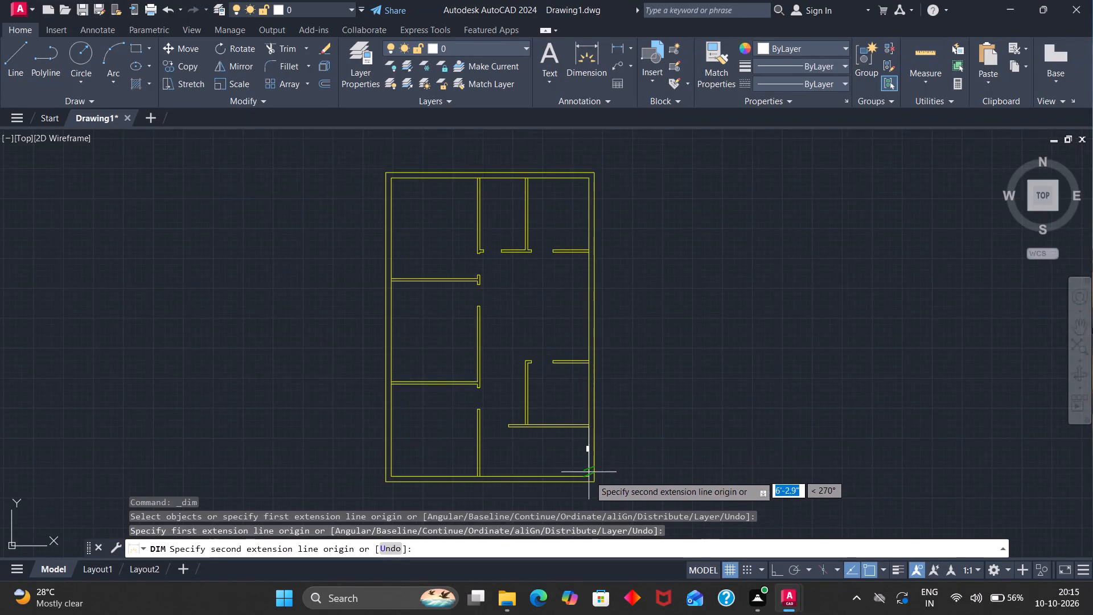
pyautogui.scroll(2, 589, 476)
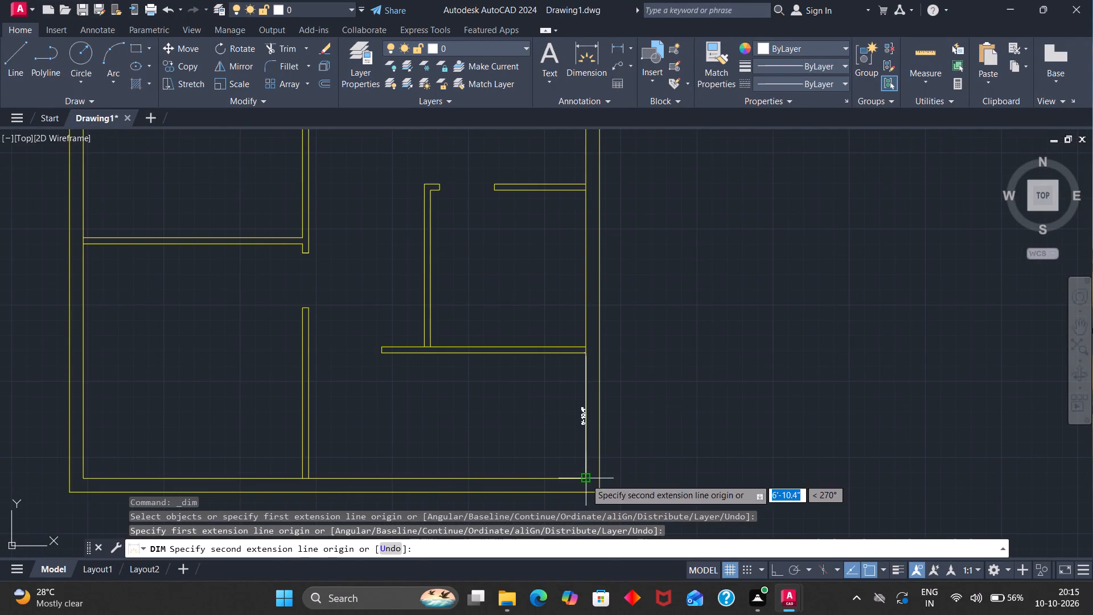
pyautogui.click(586, 479)
pyautogui.scroll(3, 623, 473)
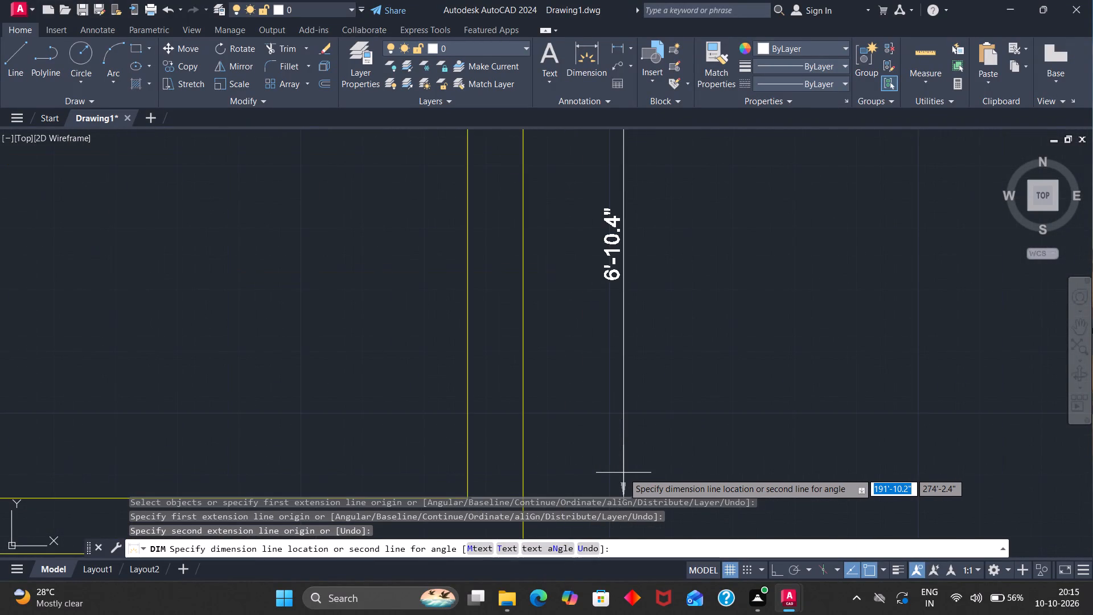
pyautogui.scroll(-1, 622, 473)
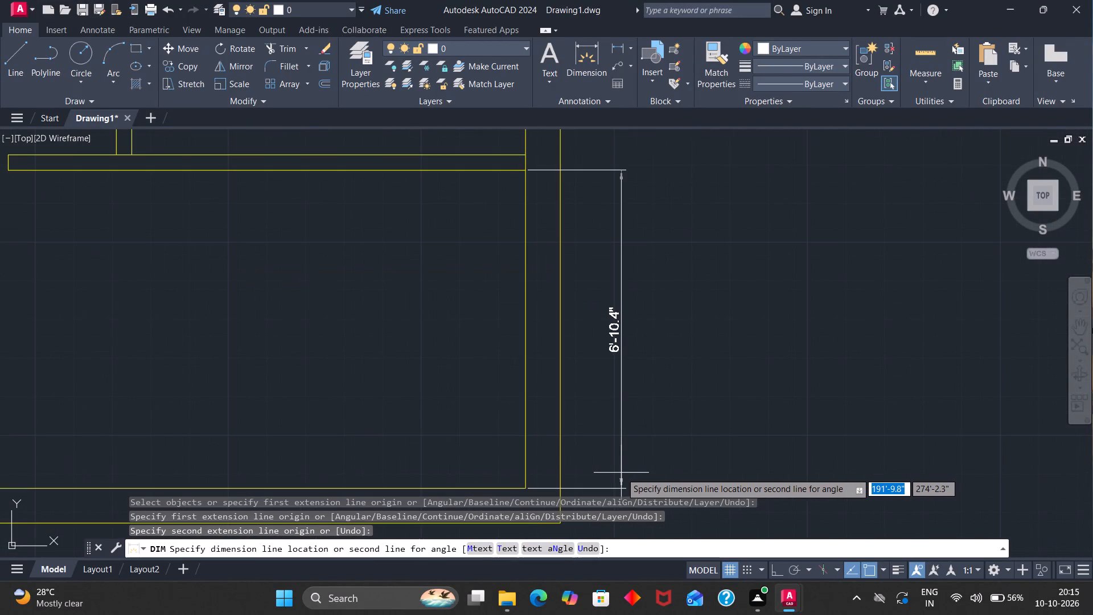
pyautogui.press('Escape')
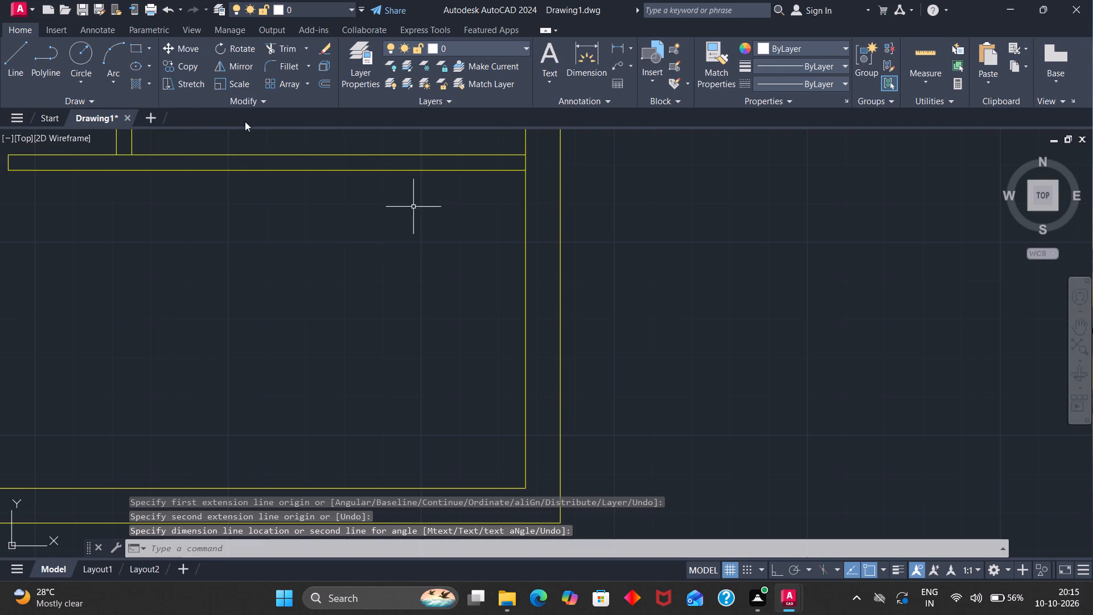
# Draw a 3' by 3' rectangle starting at the corner where the lower right room's upper partition meets the right inner wall.
pyautogui.click(129, 40)
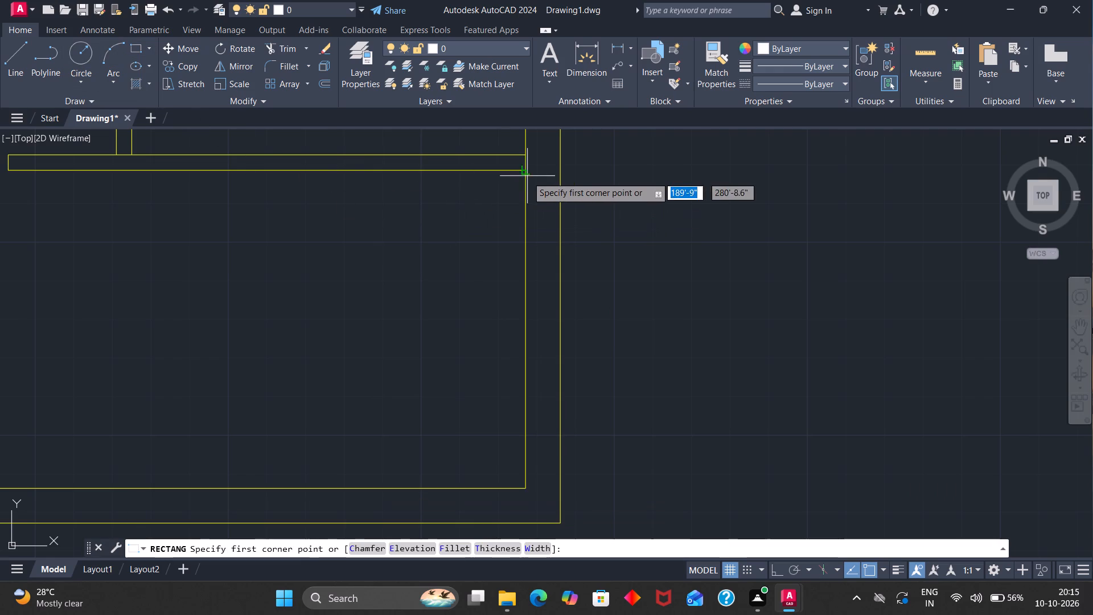
pyautogui.click(523, 173)
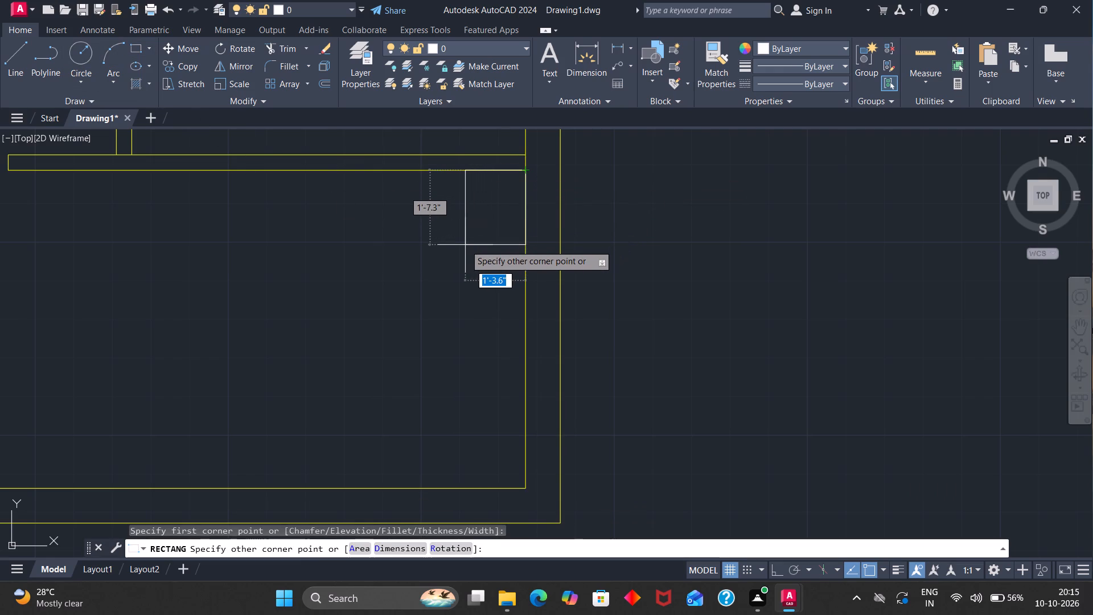
pyautogui.write("3',")
pyautogui.press('3')
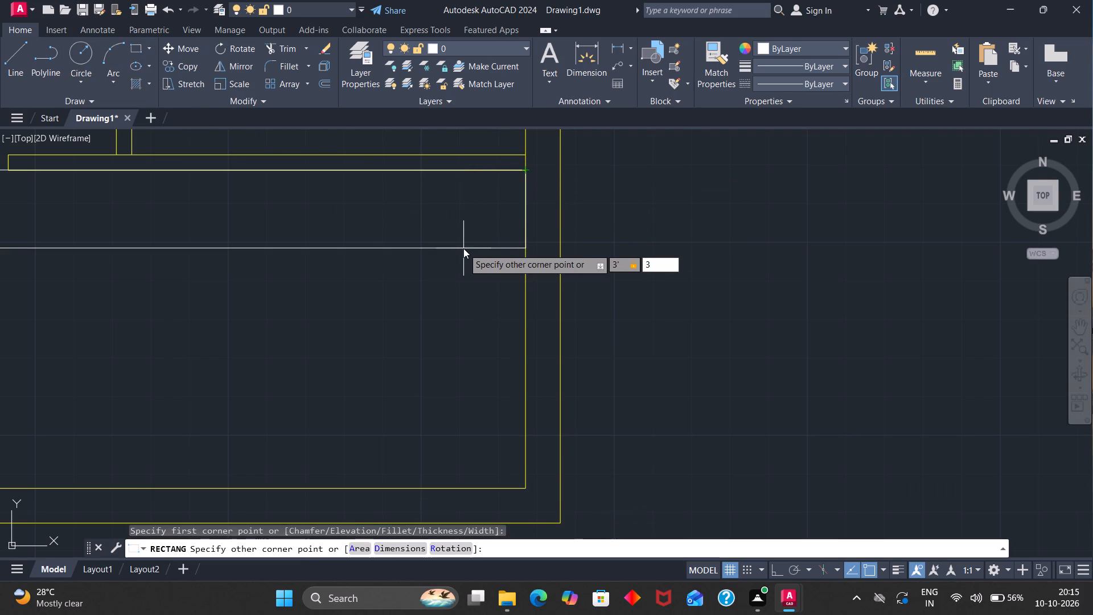
pyautogui.press("'")
pyautogui.press('Return')
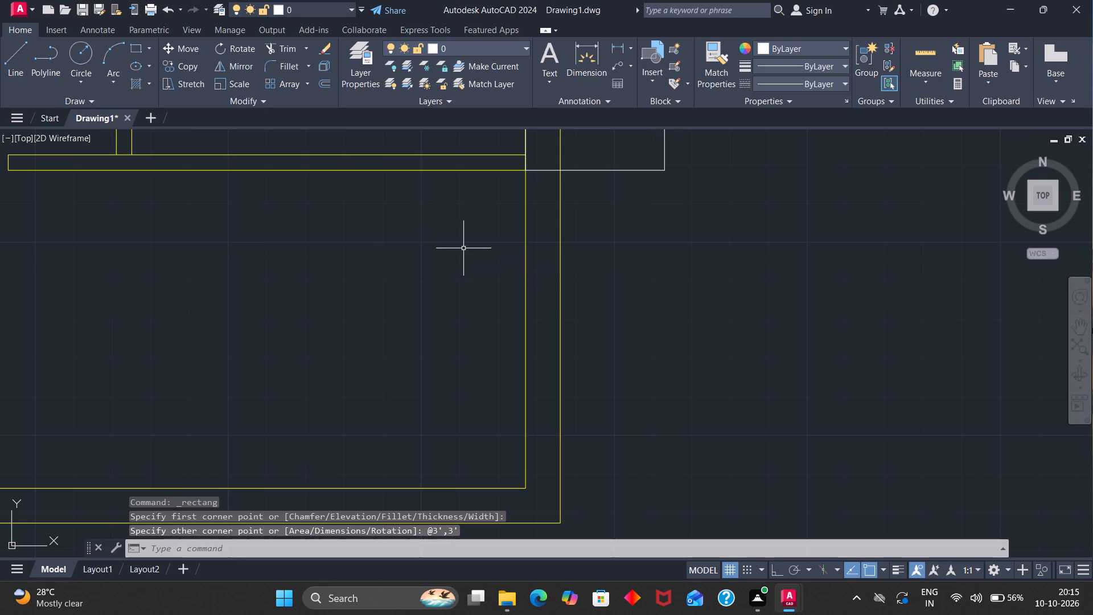
# Move the 3' square inside the lower right room so its upper right corner sits in the room's upper right corner.
pyautogui.scroll(-2, 537, 183)
pyautogui.scroll(-2, 595, 166)
pyautogui.scroll(2, 593, 145)
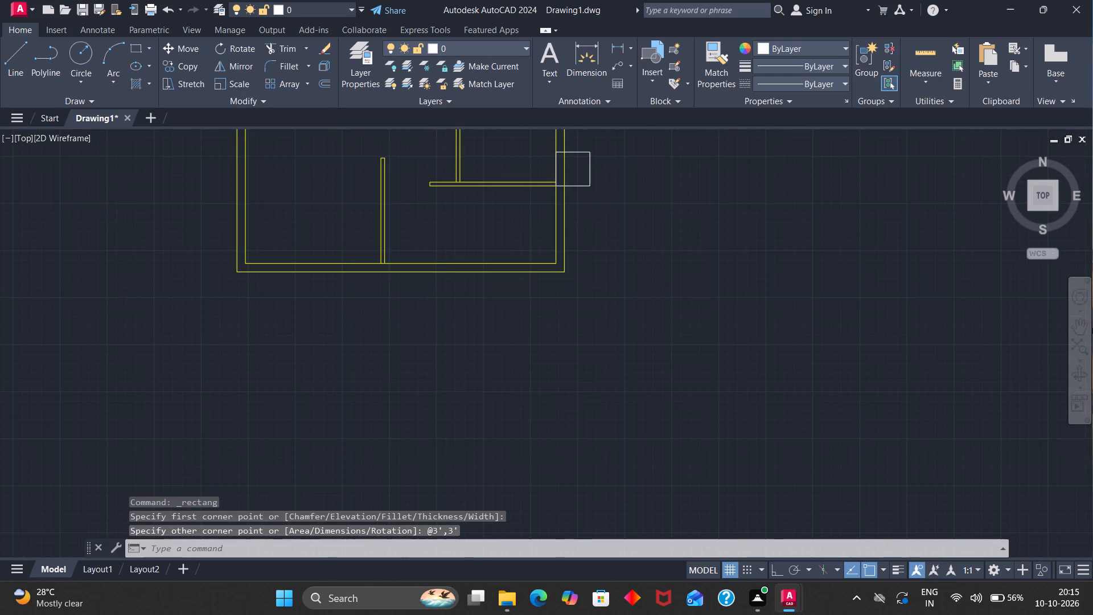
pyautogui.scroll(1, 593, 145)
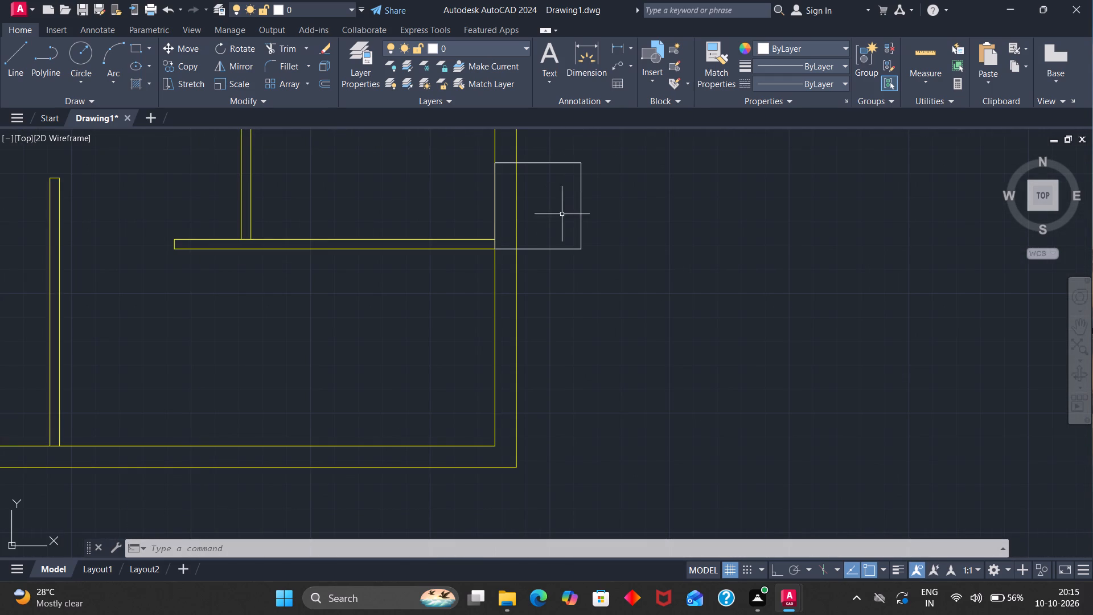
pyautogui.click(576, 248)
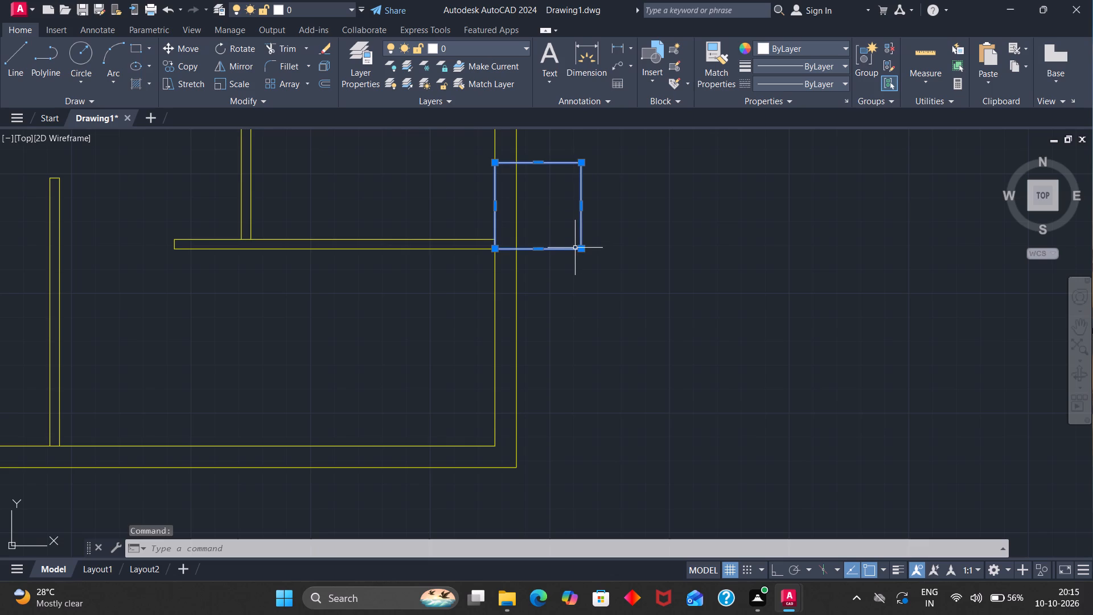
pyautogui.press('m')
pyautogui.press('Return')
pyautogui.click(578, 163)
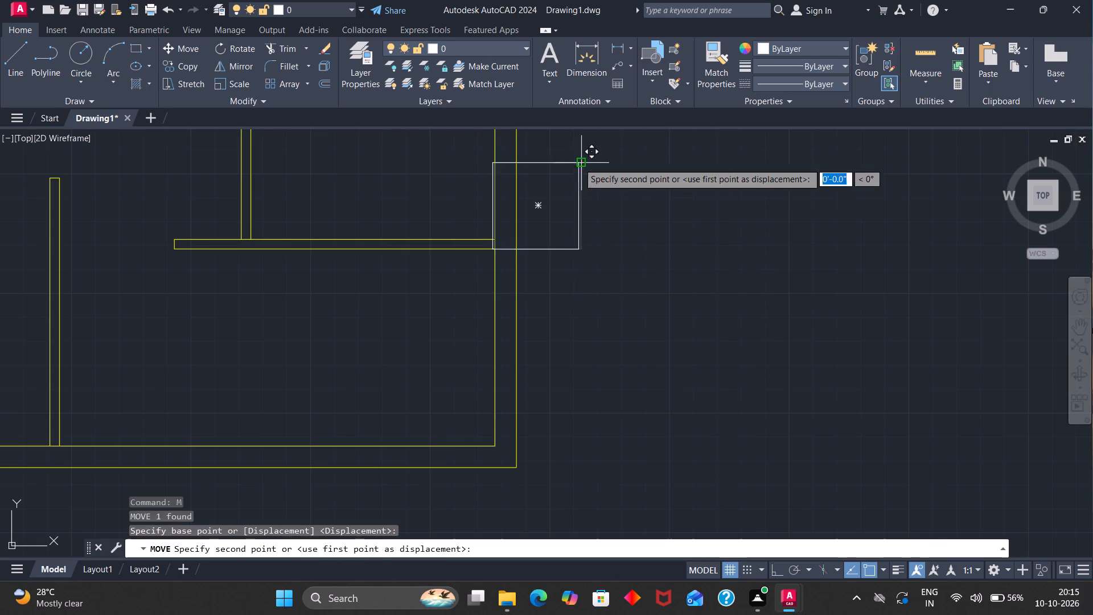
pyautogui.click(492, 251)
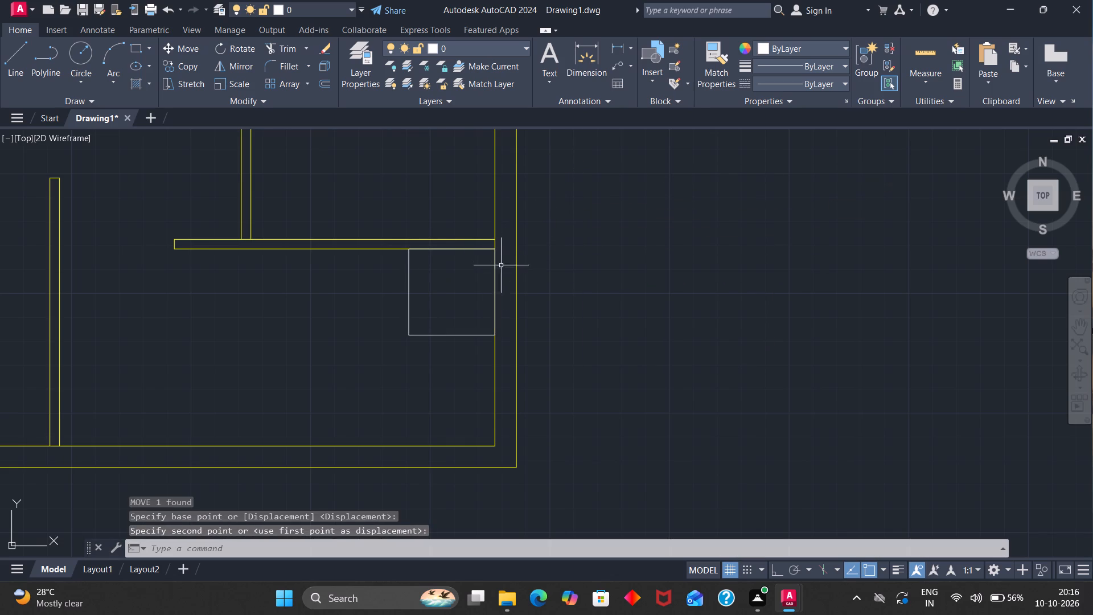
# Copy the 3' square to the lower right room's bottom right corner.
pyautogui.click(469, 336)
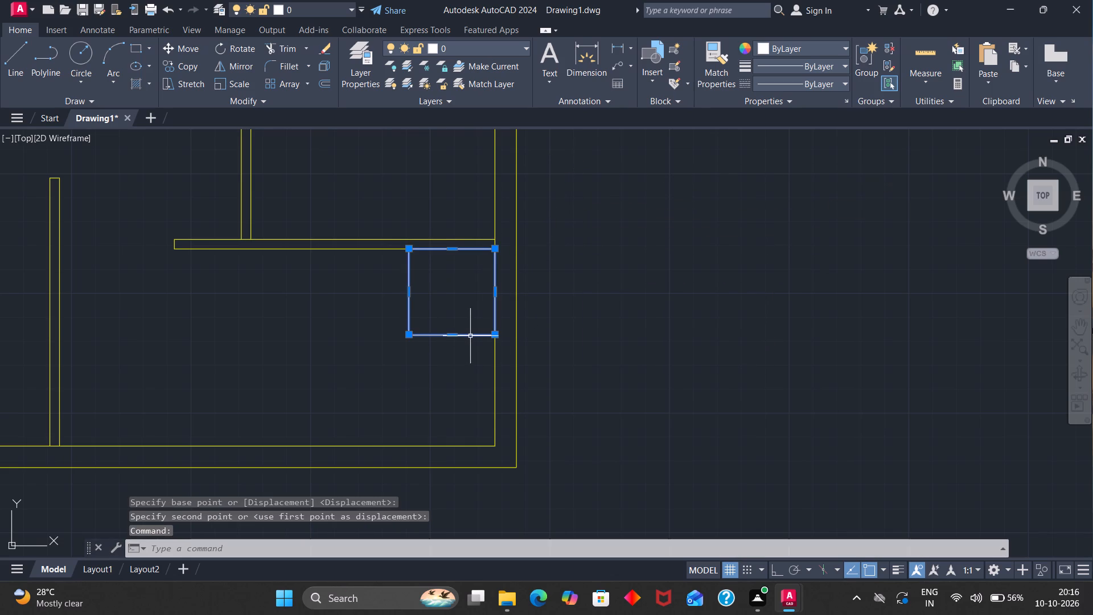
pyautogui.press('c')
pyautogui.press('o')
pyautogui.press('Return')
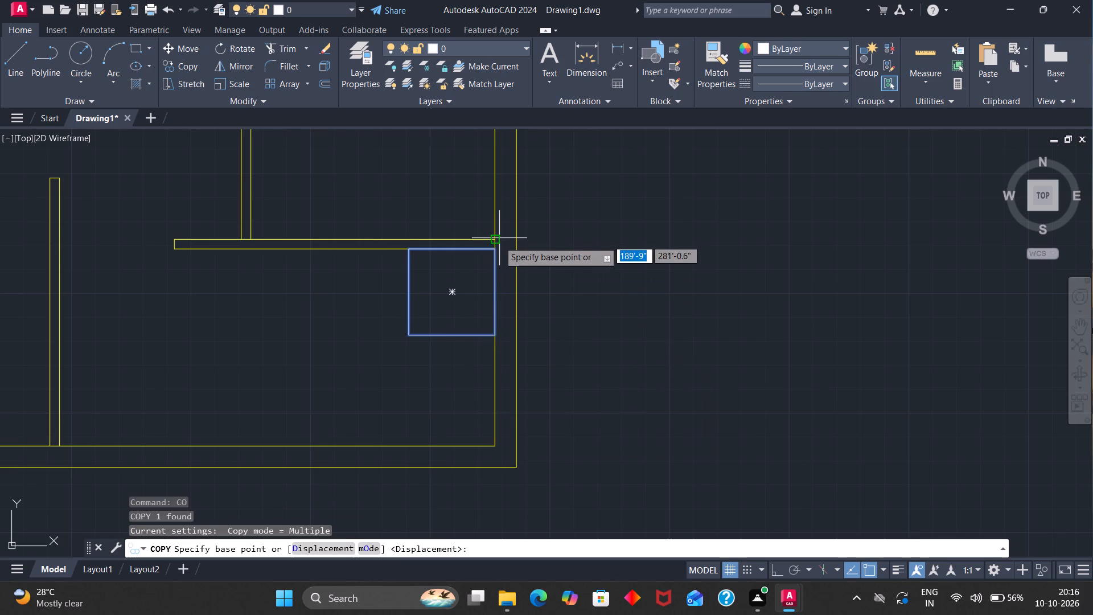
pyautogui.click(494, 337)
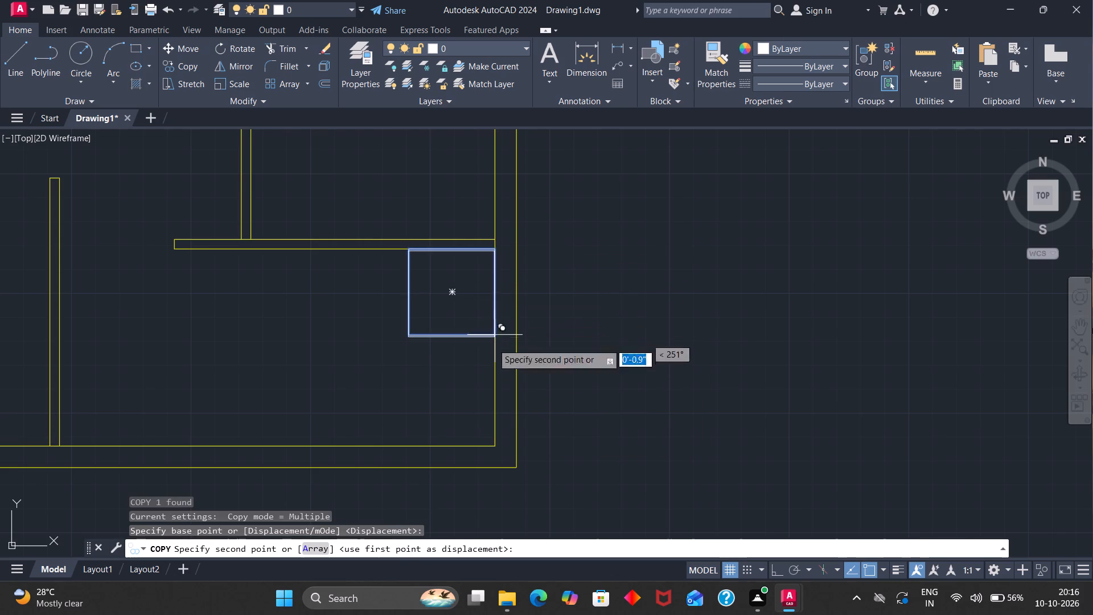
pyautogui.click(491, 445)
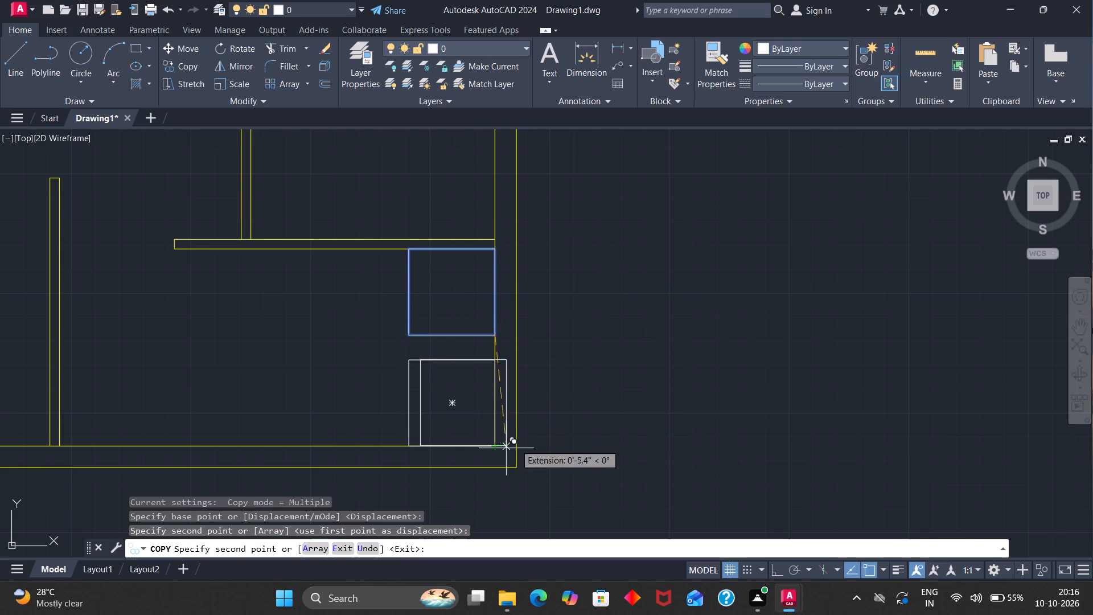
pyautogui.press('Escape')
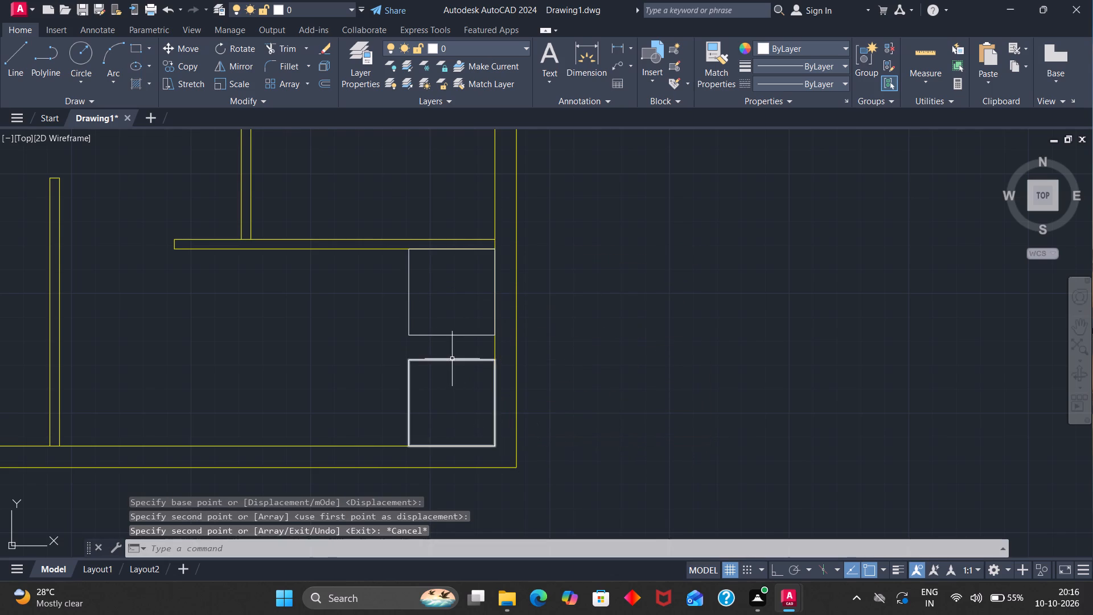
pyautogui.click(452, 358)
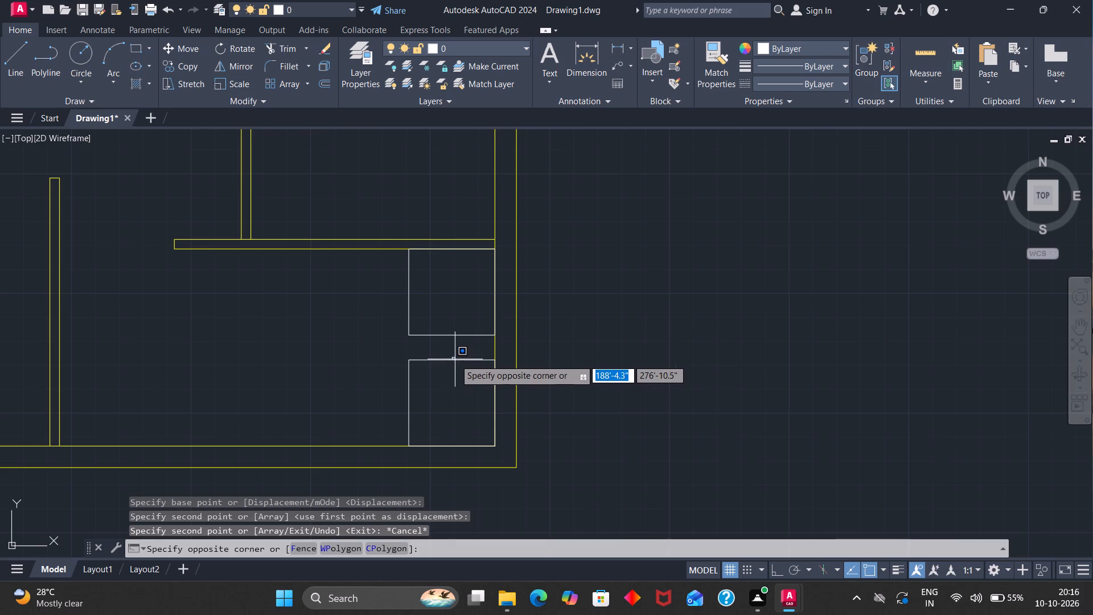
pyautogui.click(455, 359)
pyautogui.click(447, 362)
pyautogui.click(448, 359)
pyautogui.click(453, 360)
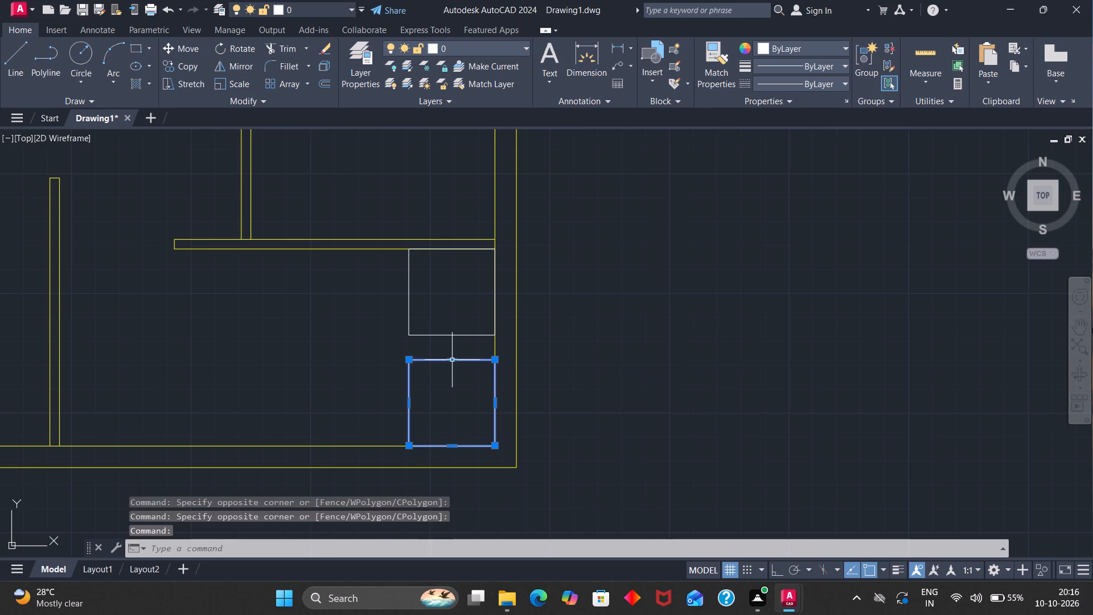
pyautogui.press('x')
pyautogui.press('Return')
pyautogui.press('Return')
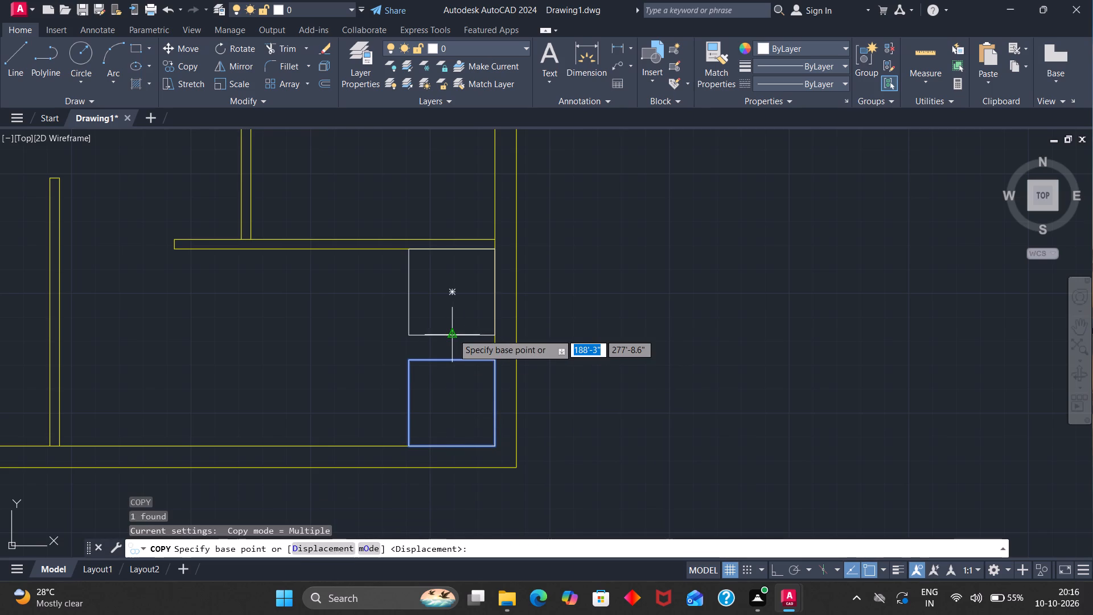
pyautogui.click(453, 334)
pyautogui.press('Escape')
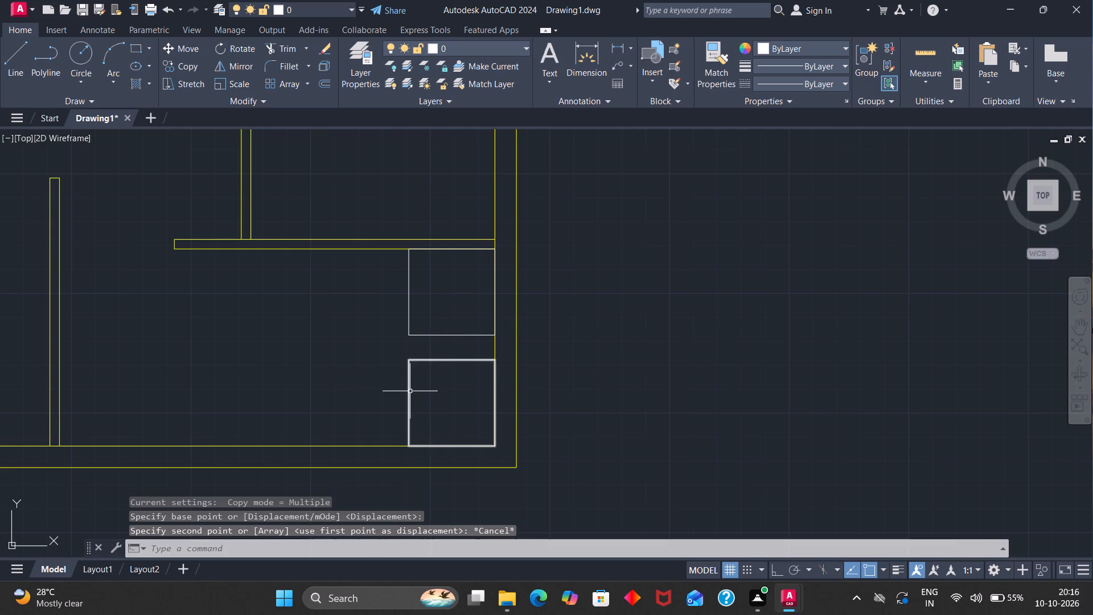
# Explode both 3' squares in the lower right room into separate lines.
pyautogui.click(410, 391)
pyautogui.press('x')
pyautogui.press('Return')
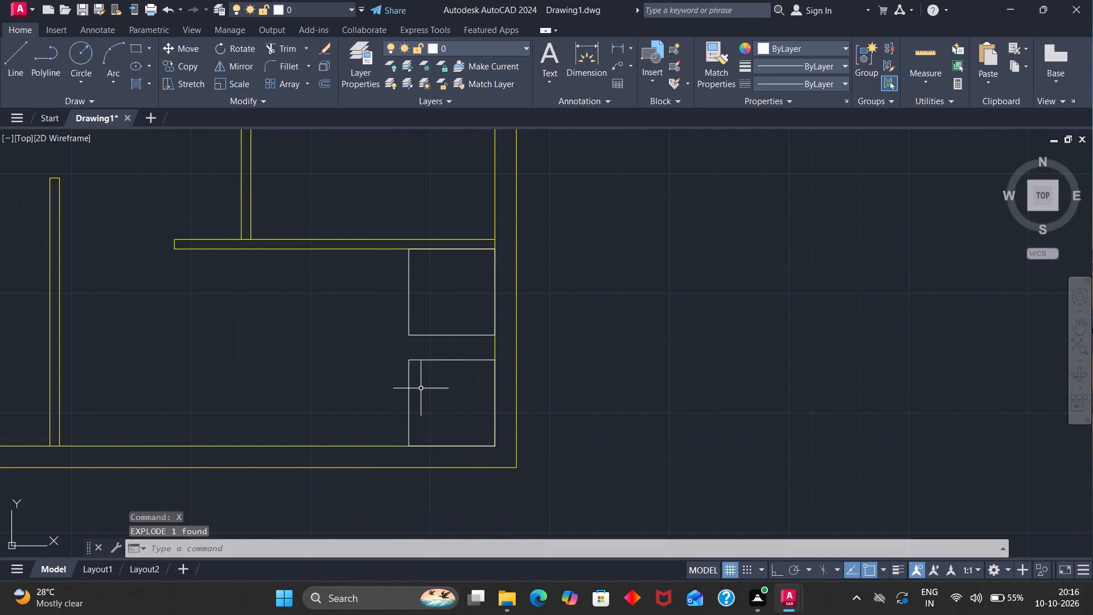
pyautogui.click(438, 336)
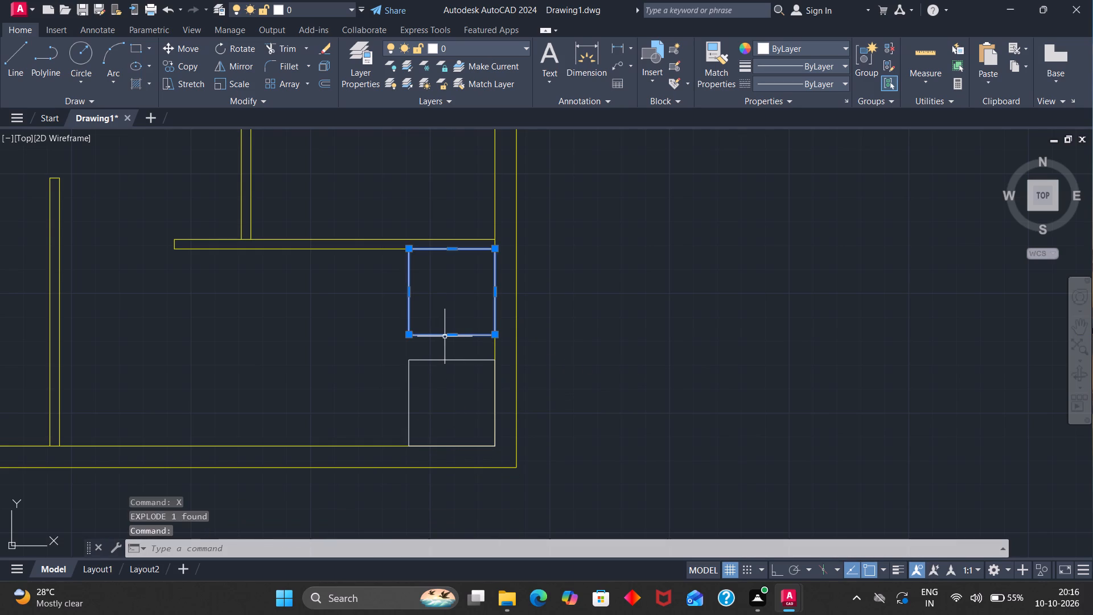
pyautogui.press('x')
pyautogui.press('Return')
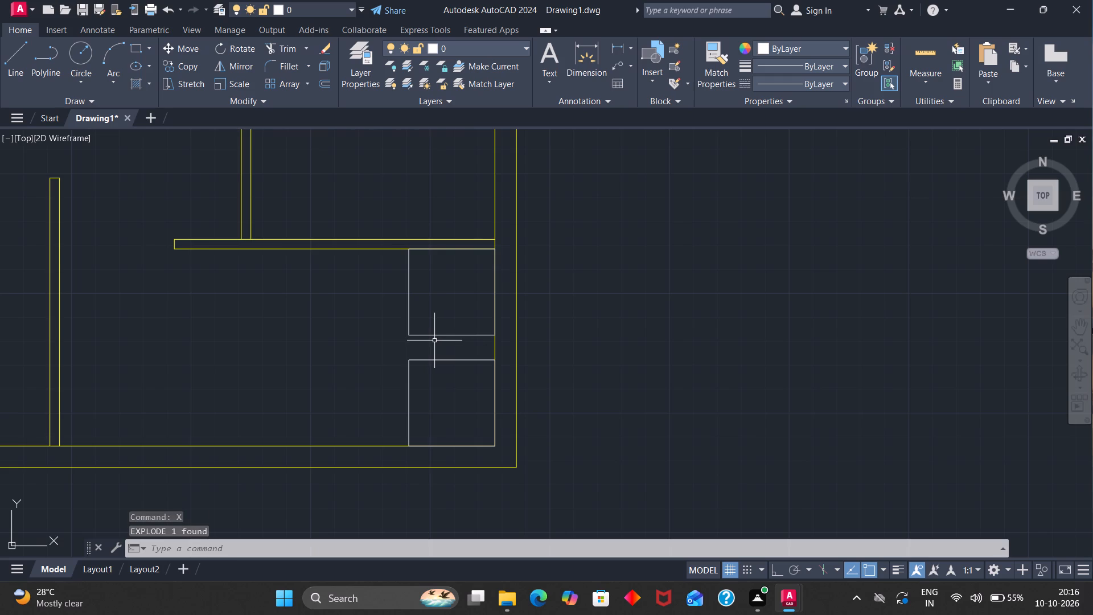
# Draw diagonals in both 3' squares, lower left to upper right in the upper one and upper left to lower right in the lower one.
pyautogui.click(6, 58)
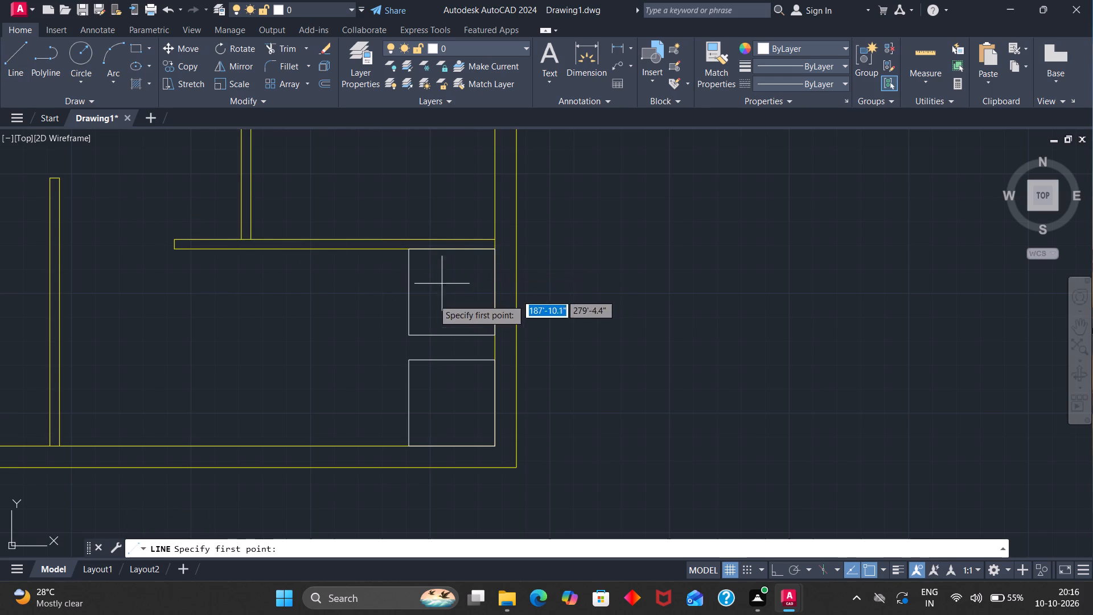
pyautogui.click(410, 332)
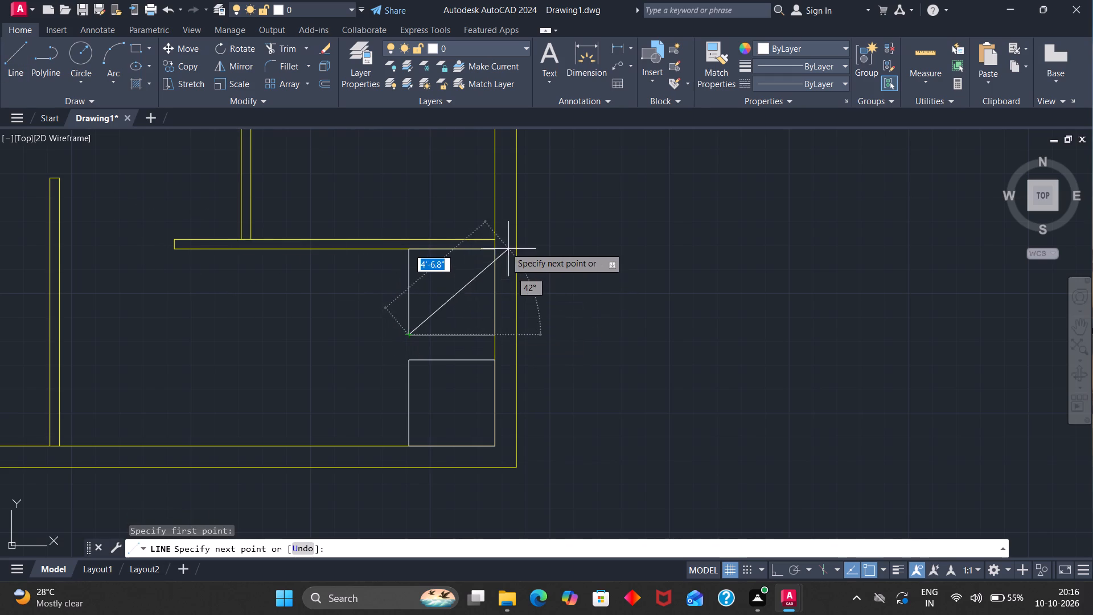
pyautogui.click(491, 252)
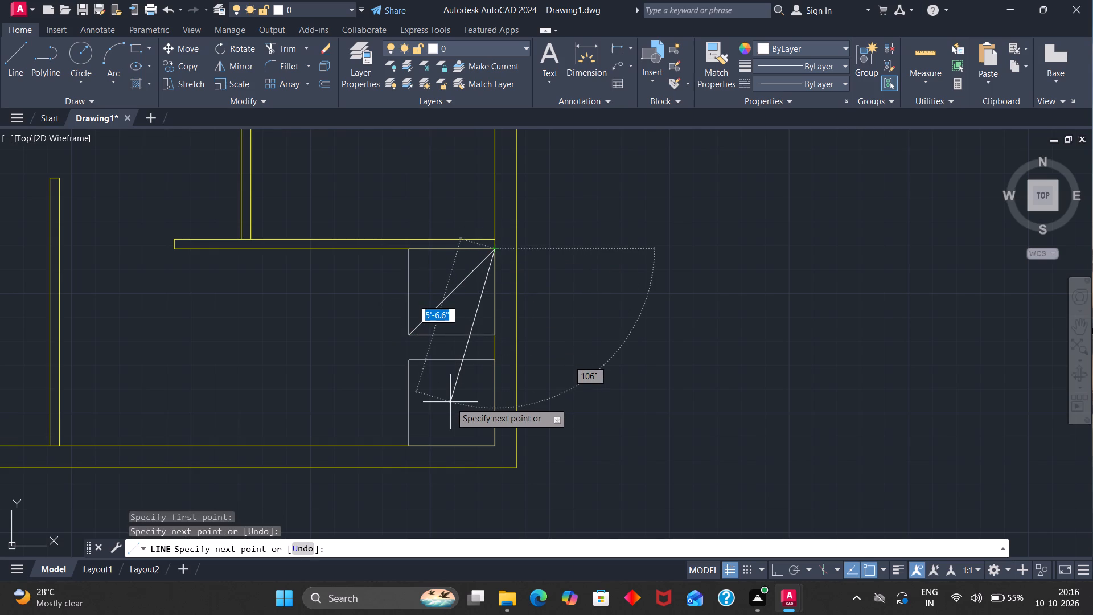
pyautogui.press('Escape')
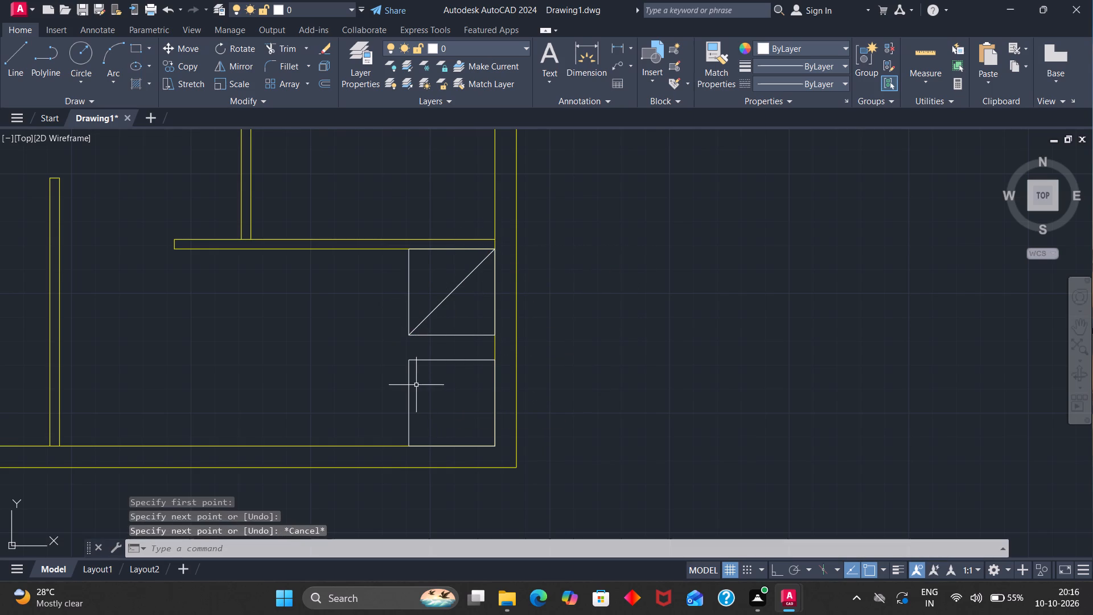
pyautogui.press('space')
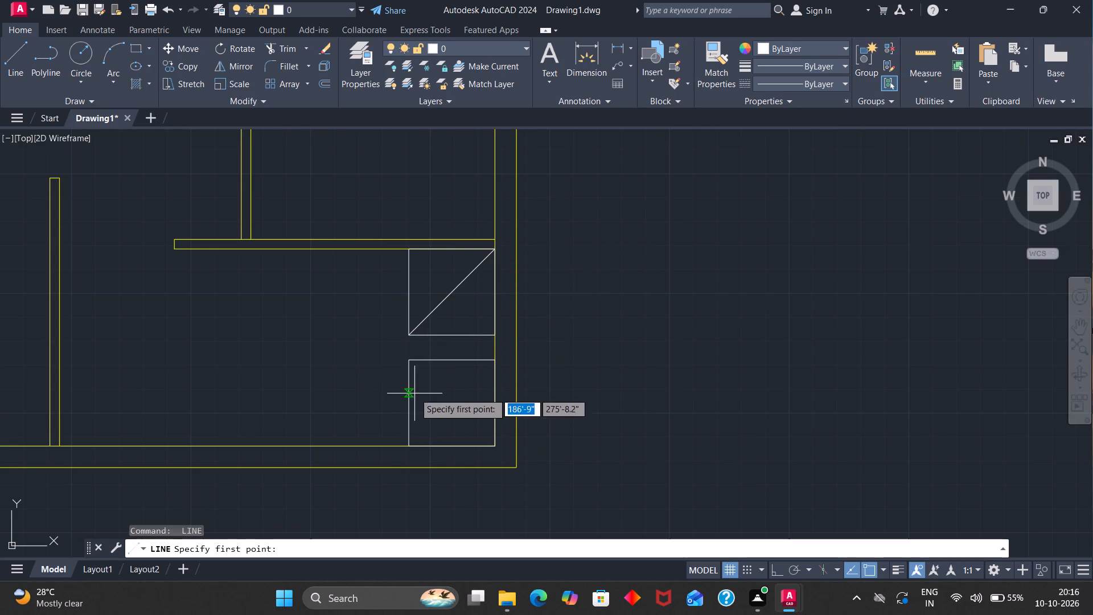
pyautogui.click(409, 362)
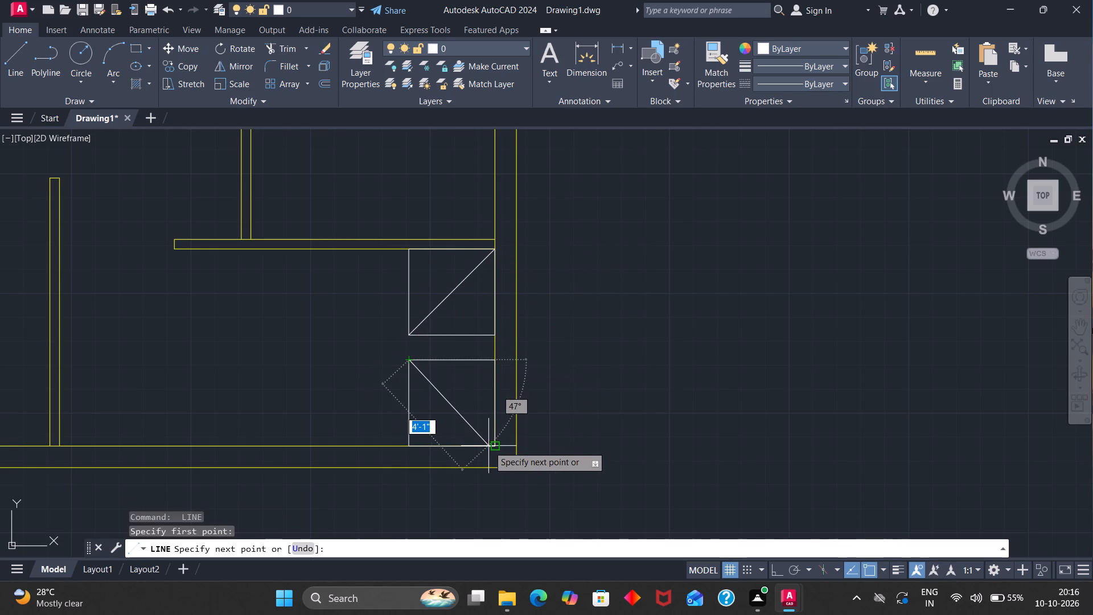
pyautogui.click(491, 446)
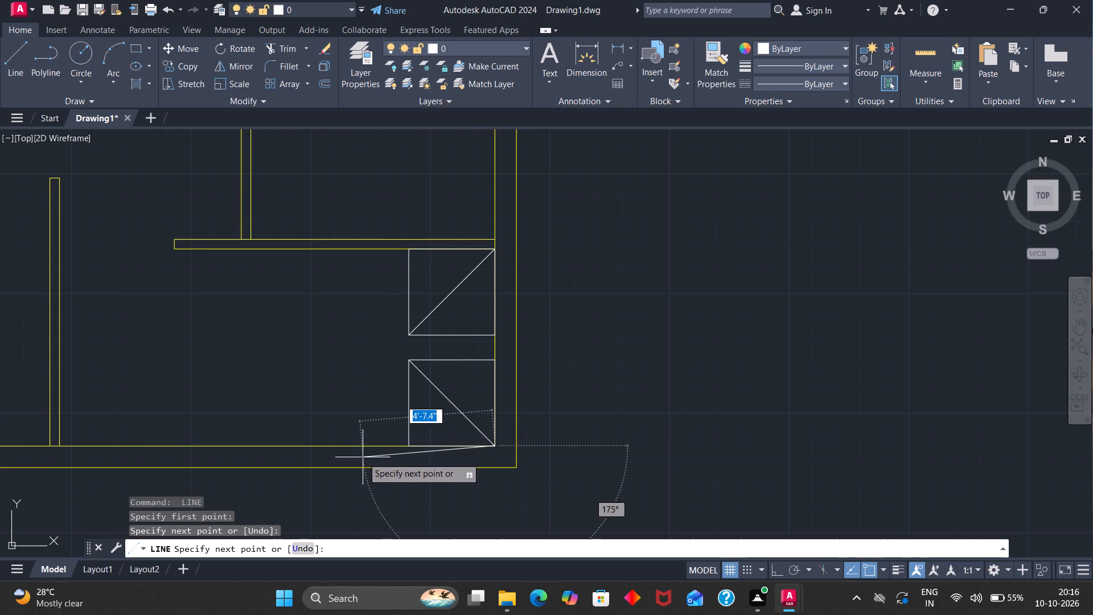
pyautogui.press('Escape')
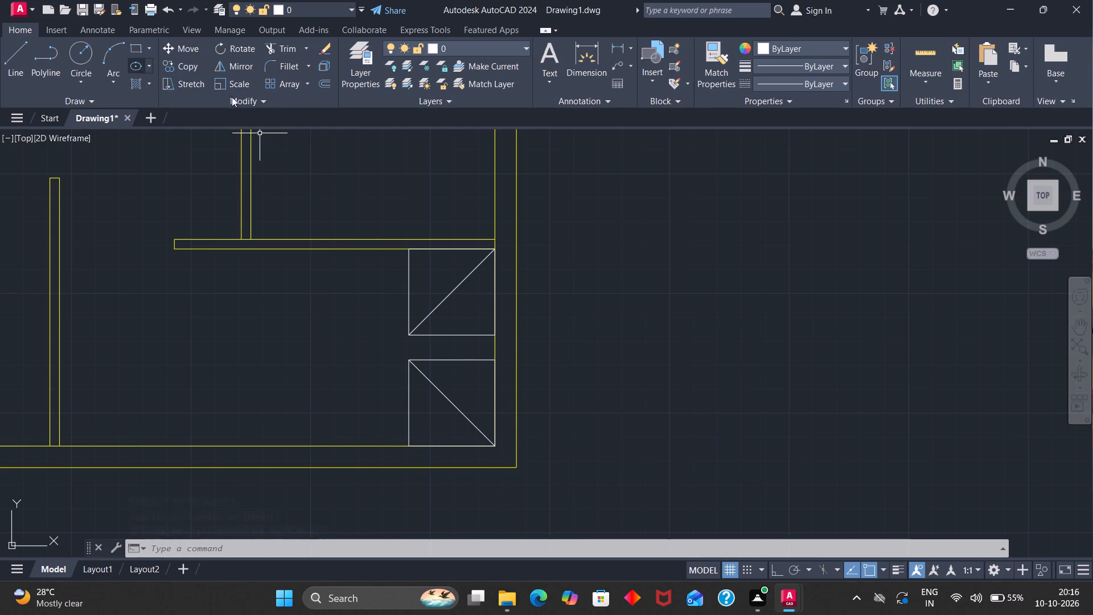
# Create a rectangular array of the upper square's left edge with 1 row and 9 columns.
pyautogui.click(306, 84)
pyautogui.click(303, 105)
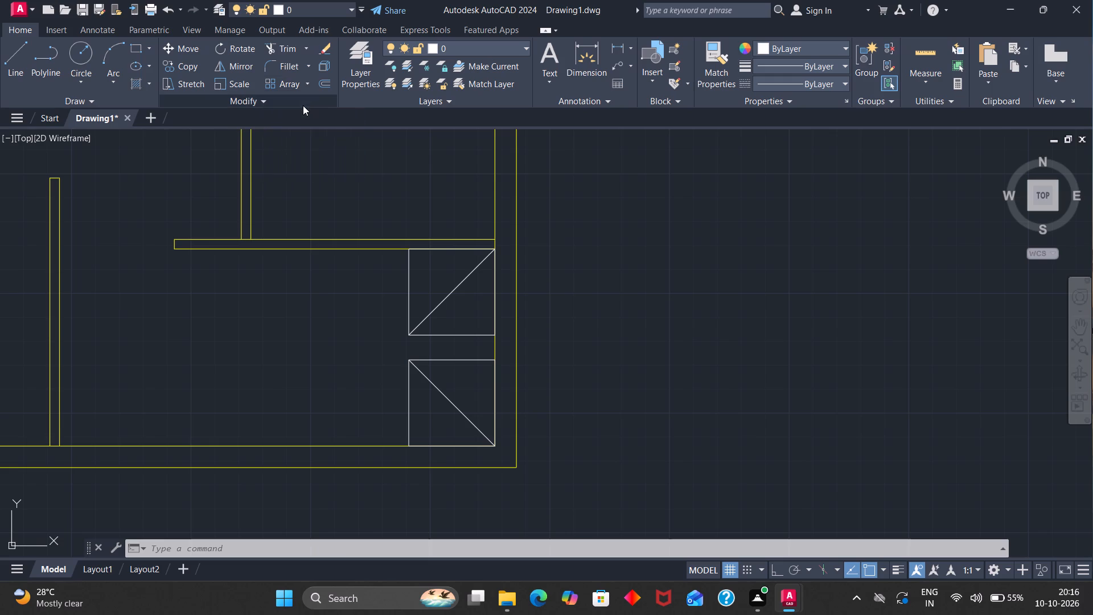
pyautogui.click(409, 281)
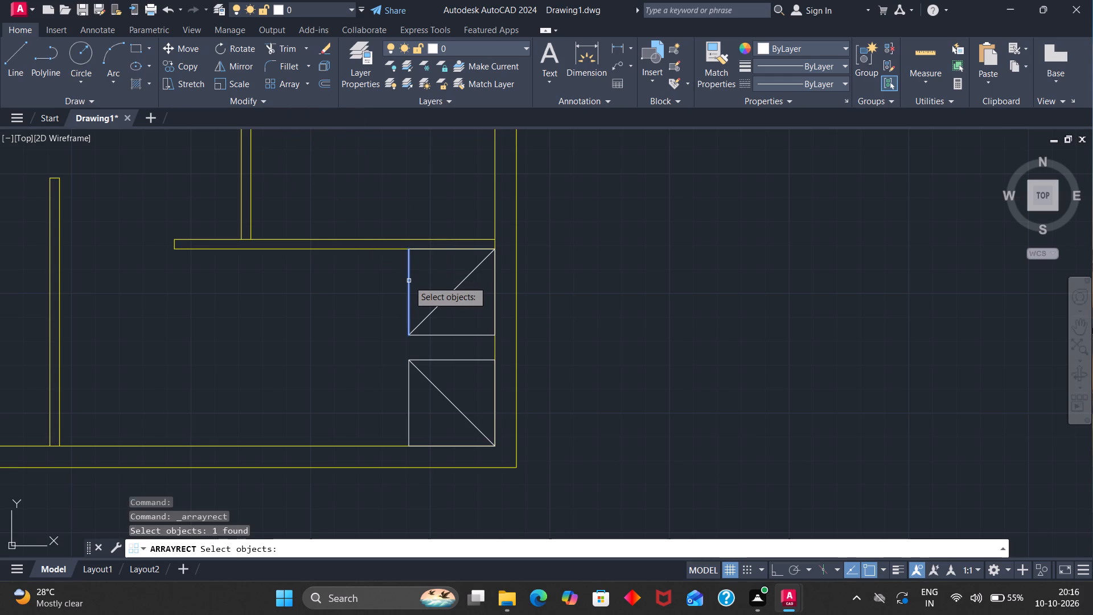
pyautogui.press('Return')
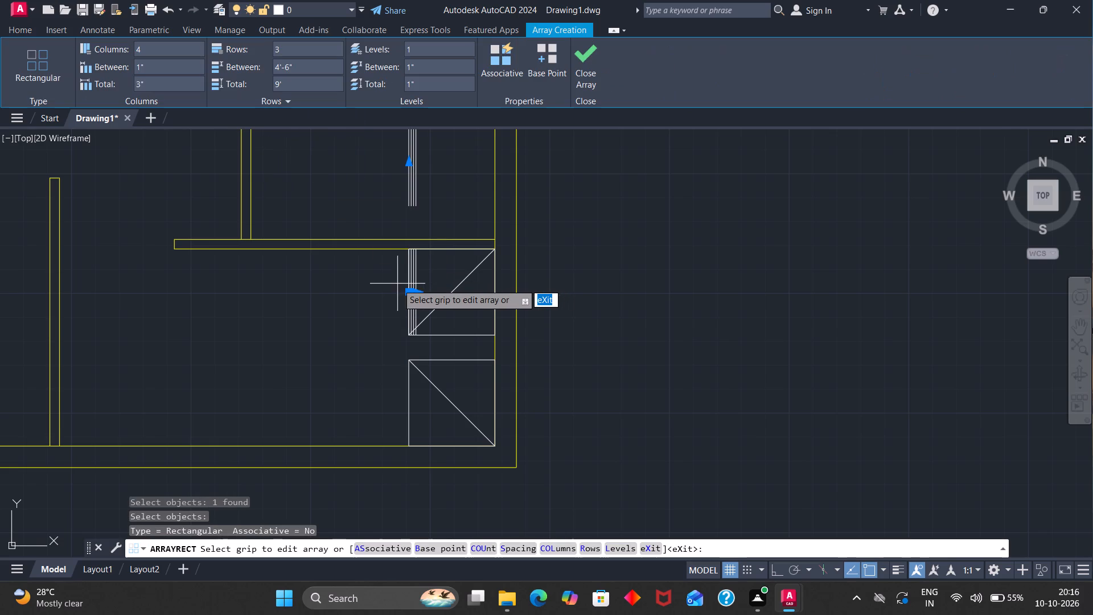
pyautogui.scroll(-3, 335, 291)
pyautogui.scroll(5, 335, 291)
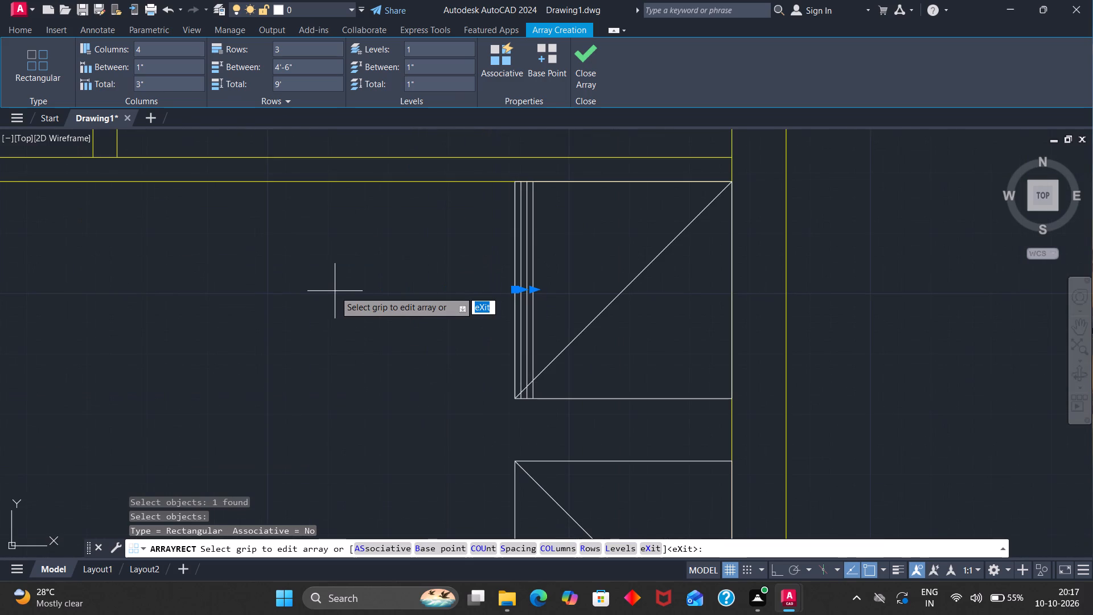
pyautogui.click(307, 49)
pyautogui.press('BackSpace')
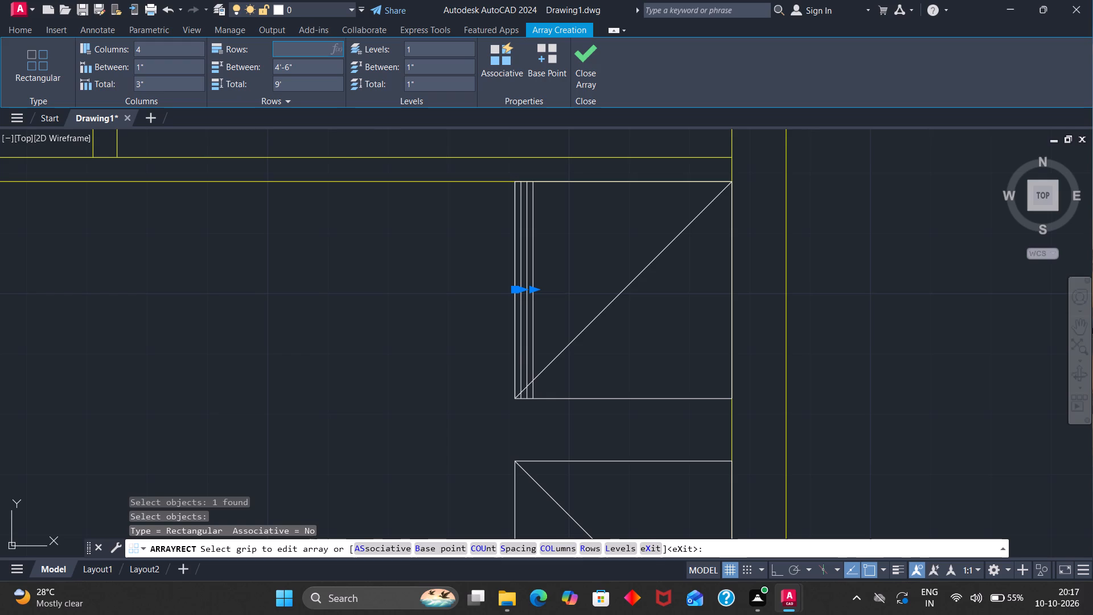
pyautogui.press('1')
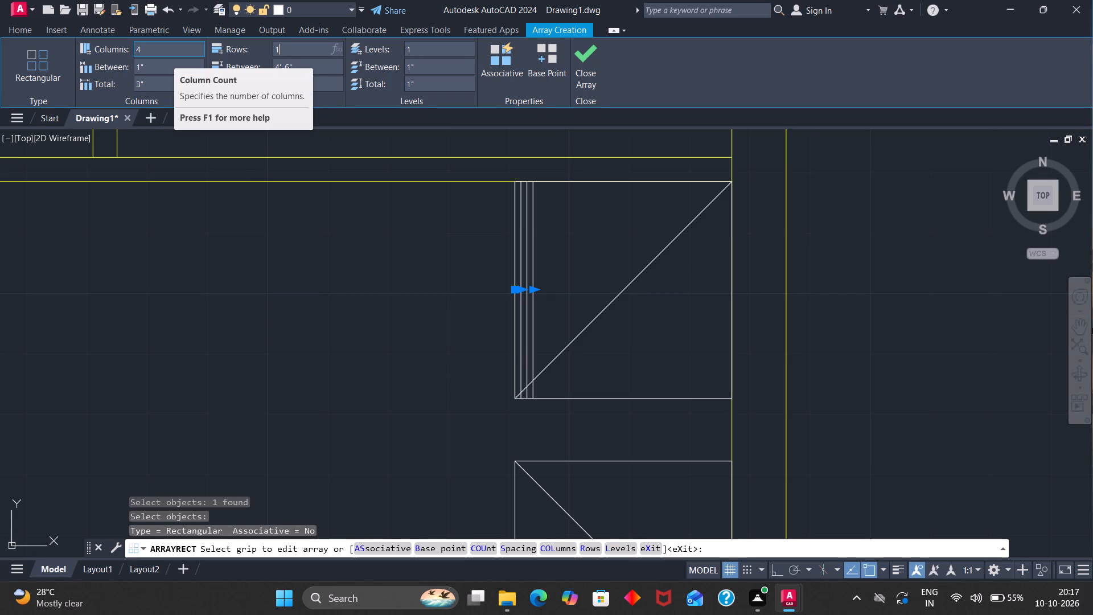
pyautogui.click(171, 52)
pyautogui.click(155, 50)
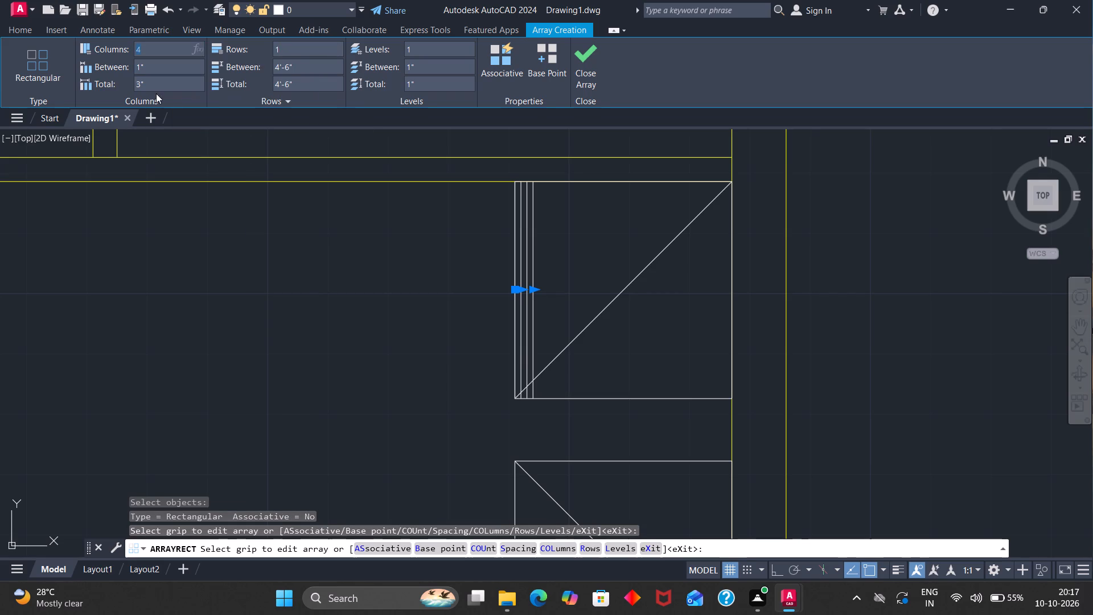
pyautogui.press('9')
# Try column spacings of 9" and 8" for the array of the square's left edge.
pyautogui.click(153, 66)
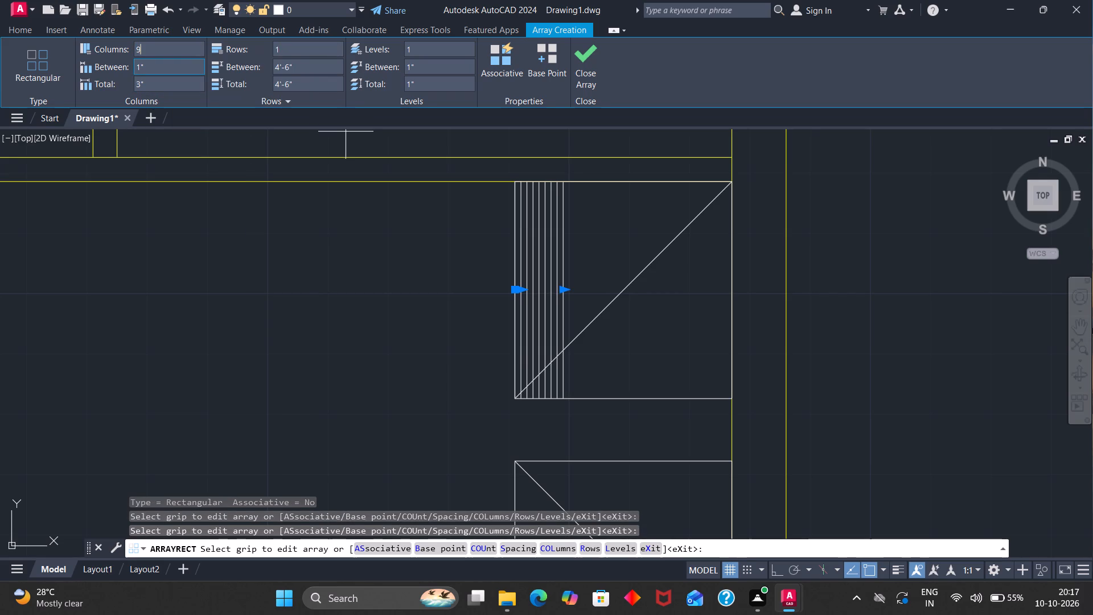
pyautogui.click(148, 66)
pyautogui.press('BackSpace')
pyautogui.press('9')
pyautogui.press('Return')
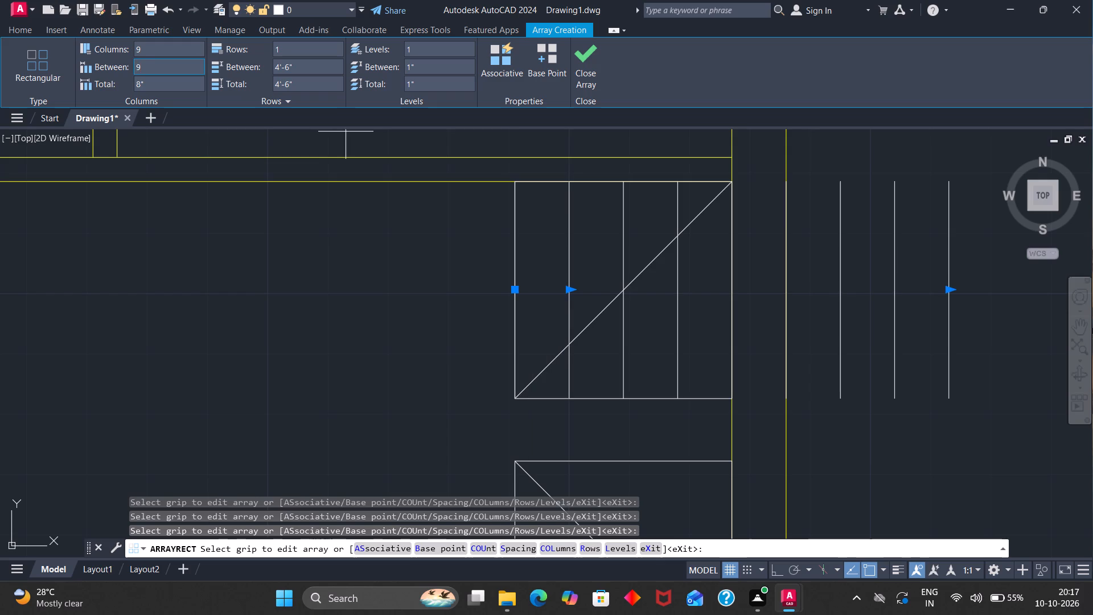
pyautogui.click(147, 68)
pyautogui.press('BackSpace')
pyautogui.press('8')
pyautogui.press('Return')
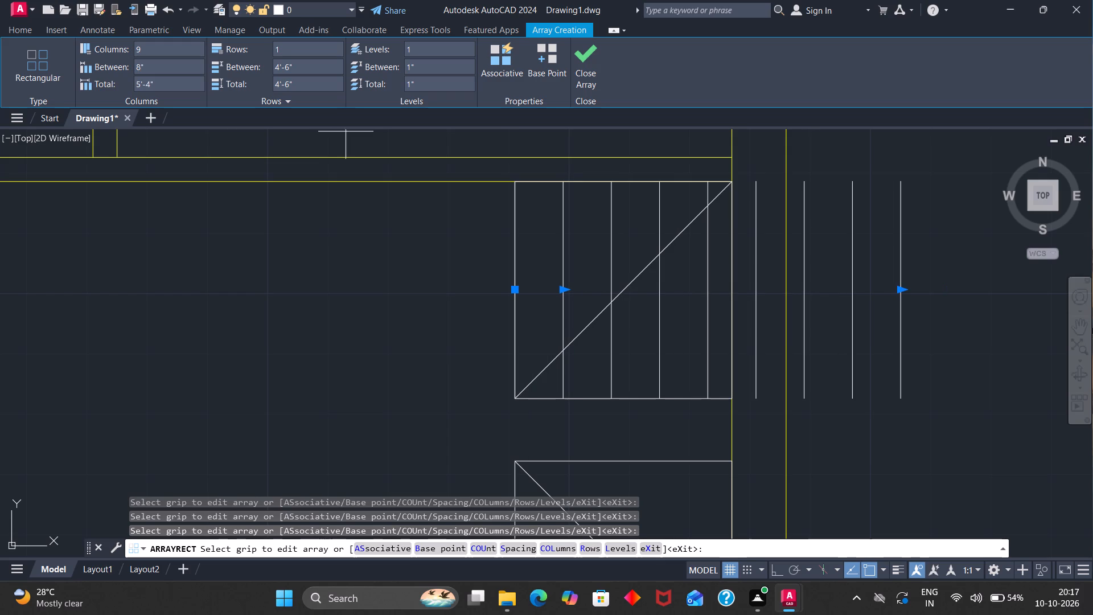
# Set the array's column spacing to -8" so the lines extend left from the upper square, and finish the array.
pyautogui.click(136, 67)
pyautogui.click(149, 61)
pyautogui.press('BackSpace')
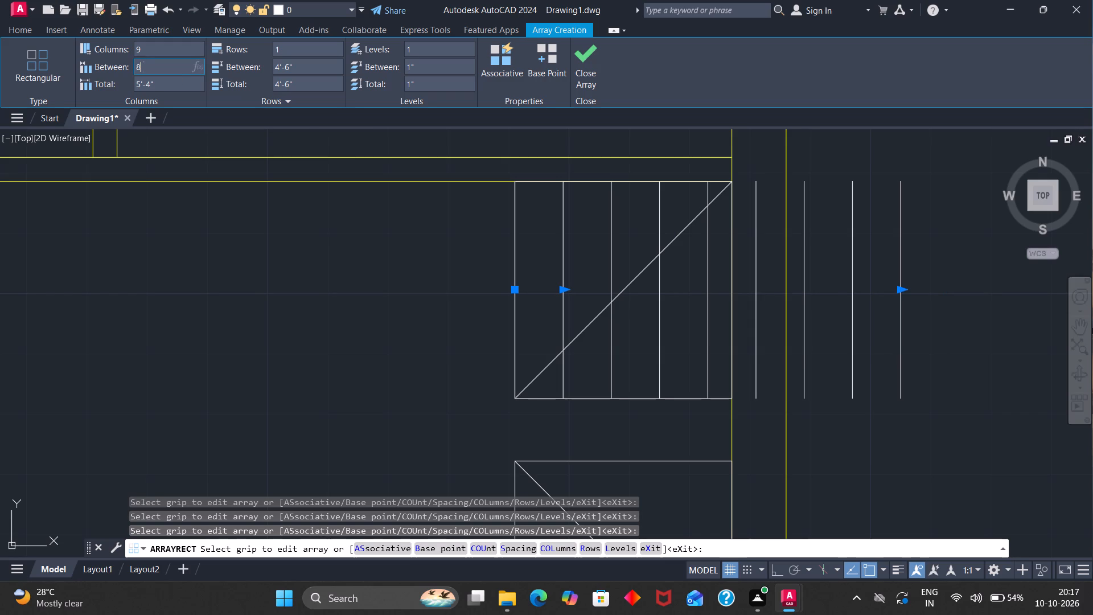
pyautogui.press('BackSpace')
pyautogui.press('-')
pyautogui.press('8')
pyautogui.press('Return')
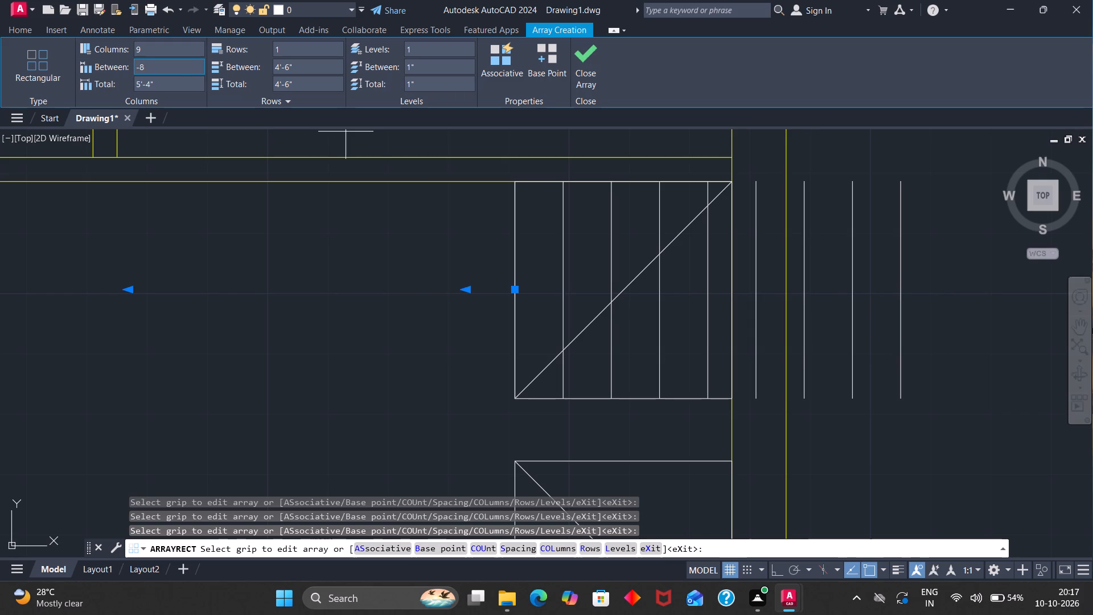
pyautogui.scroll(-2, 150, 79)
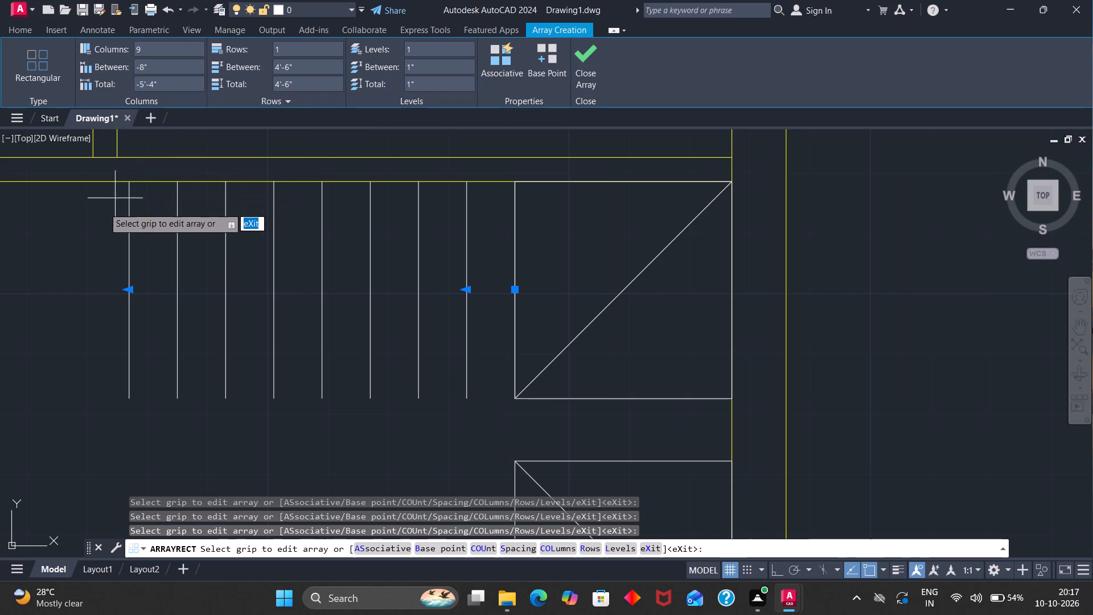
pyautogui.scroll(-3, 88, 251)
pyautogui.scroll(1, 76, 255)
pyautogui.scroll(-1, 73, 256)
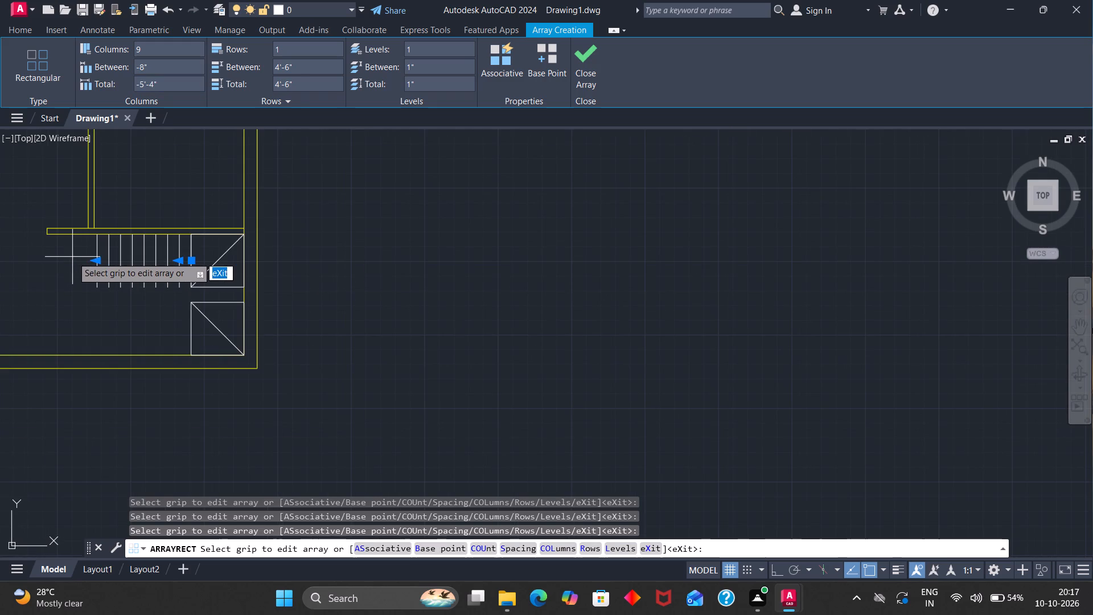
pyautogui.press('Escape')
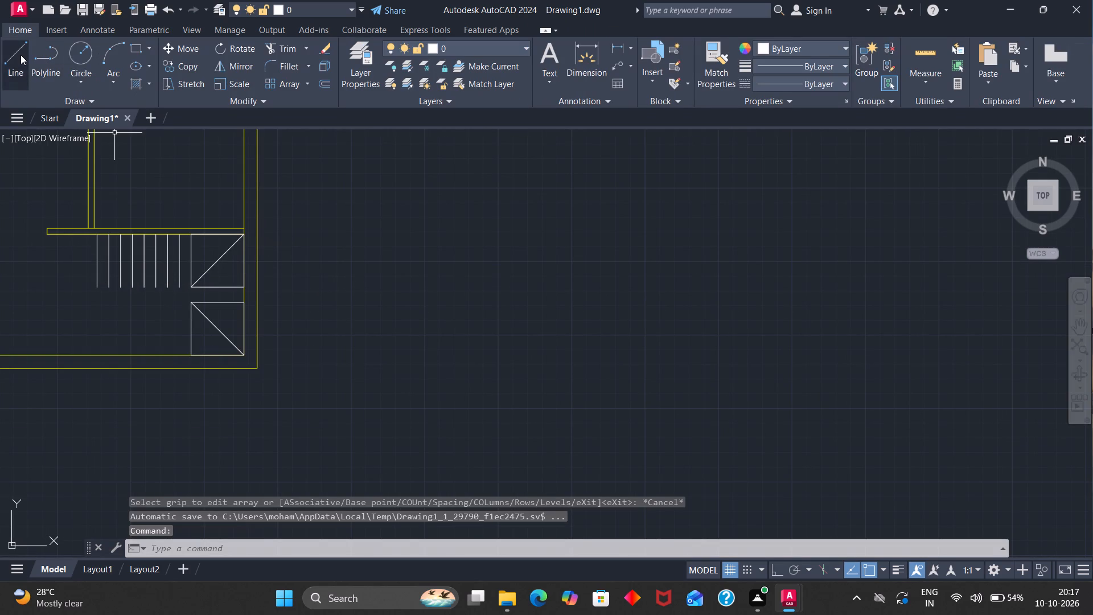
# Draw two horizontal lines joining the upper and lower ends of the arrayed lines, from the leftmost line to the upper square's left corners.
pyautogui.click(20, 55)
pyautogui.scroll(3, 87, 247)
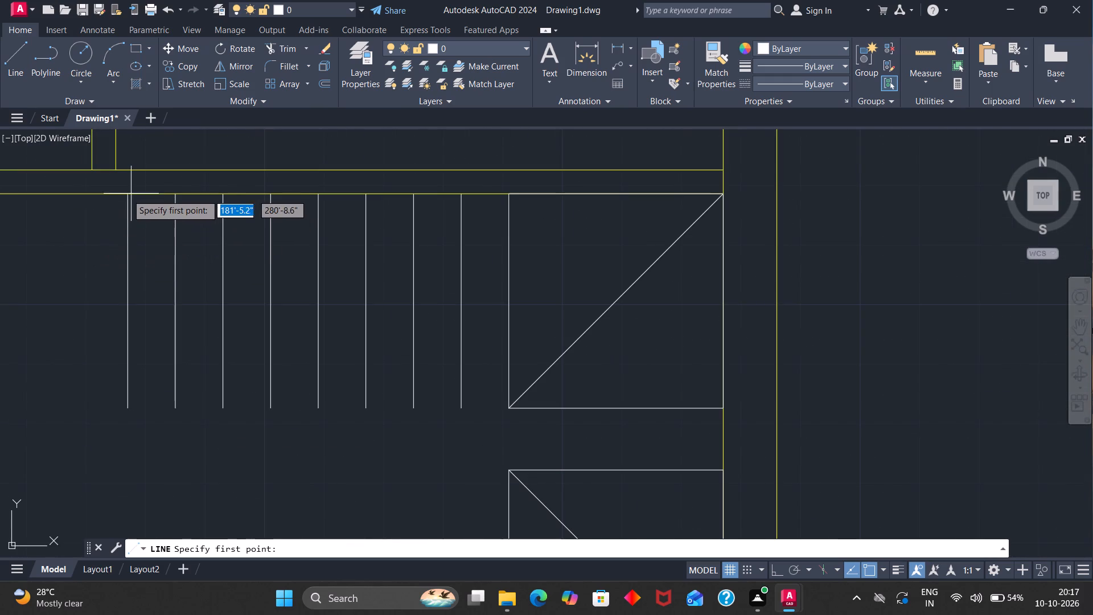
pyautogui.click(127, 194)
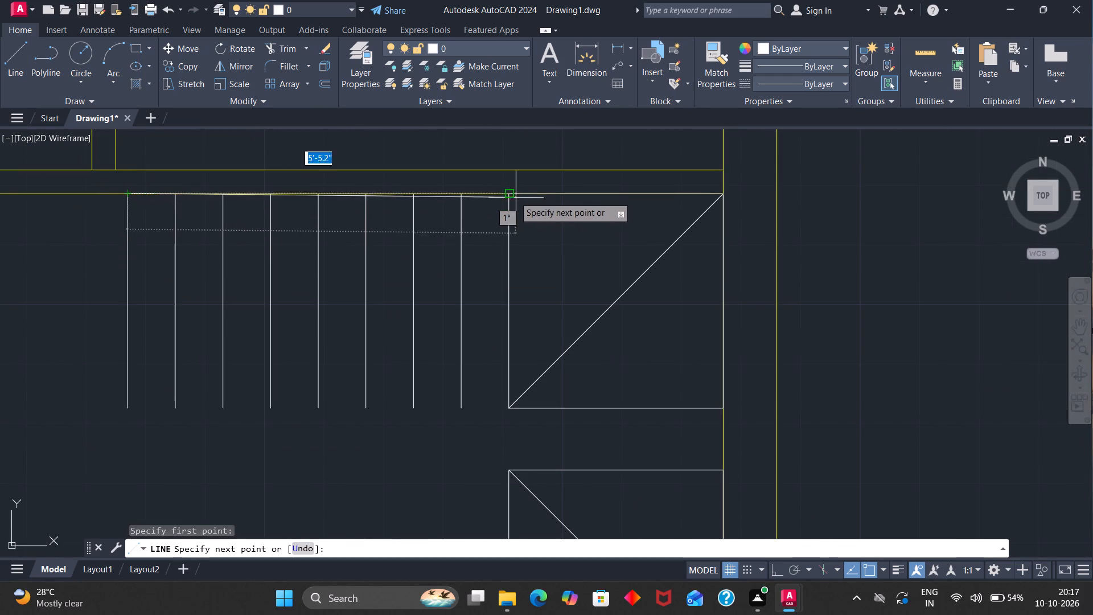
pyautogui.click(512, 196)
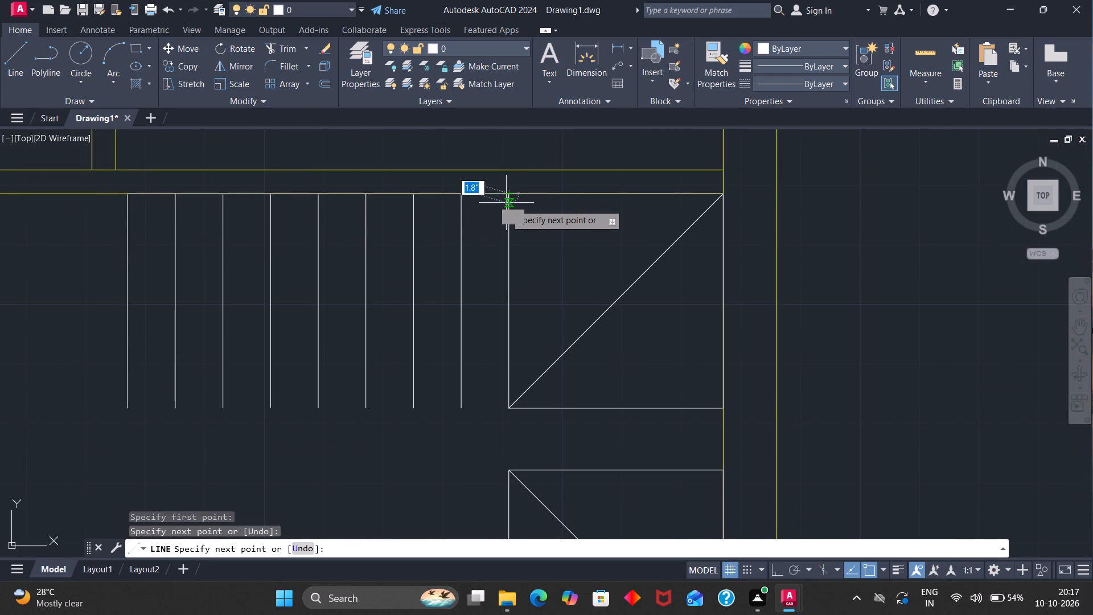
pyautogui.press('Escape')
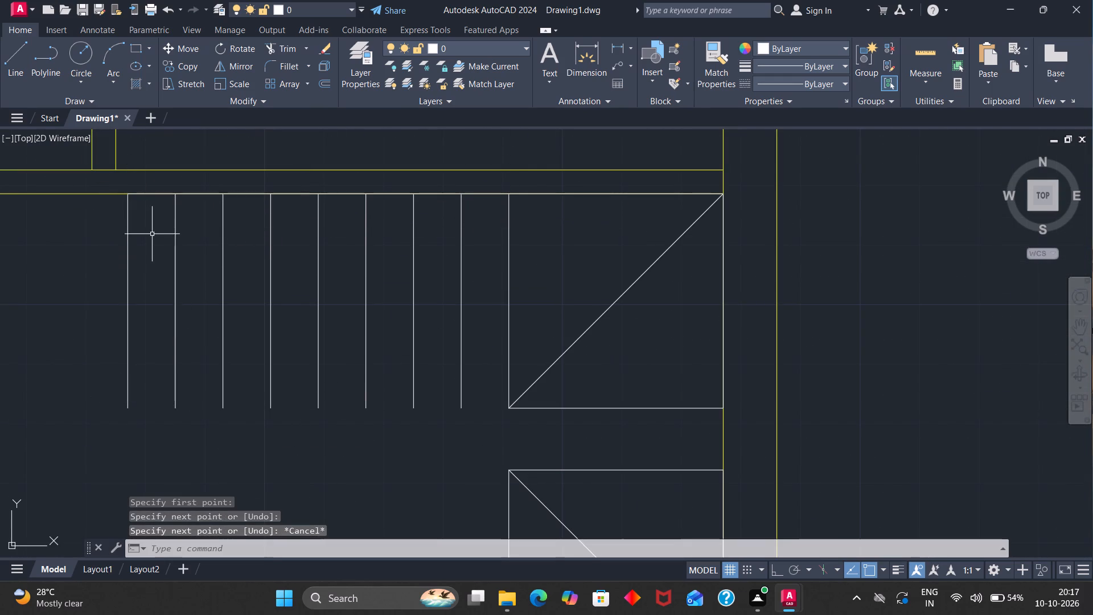
pyautogui.press('space')
pyautogui.click(129, 405)
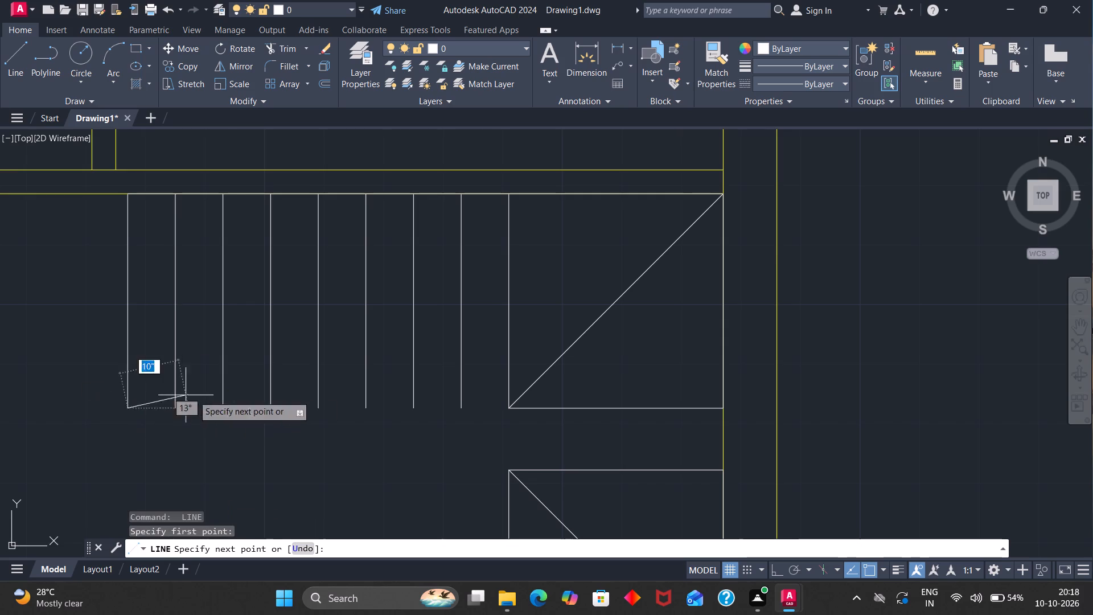
pyautogui.click(510, 404)
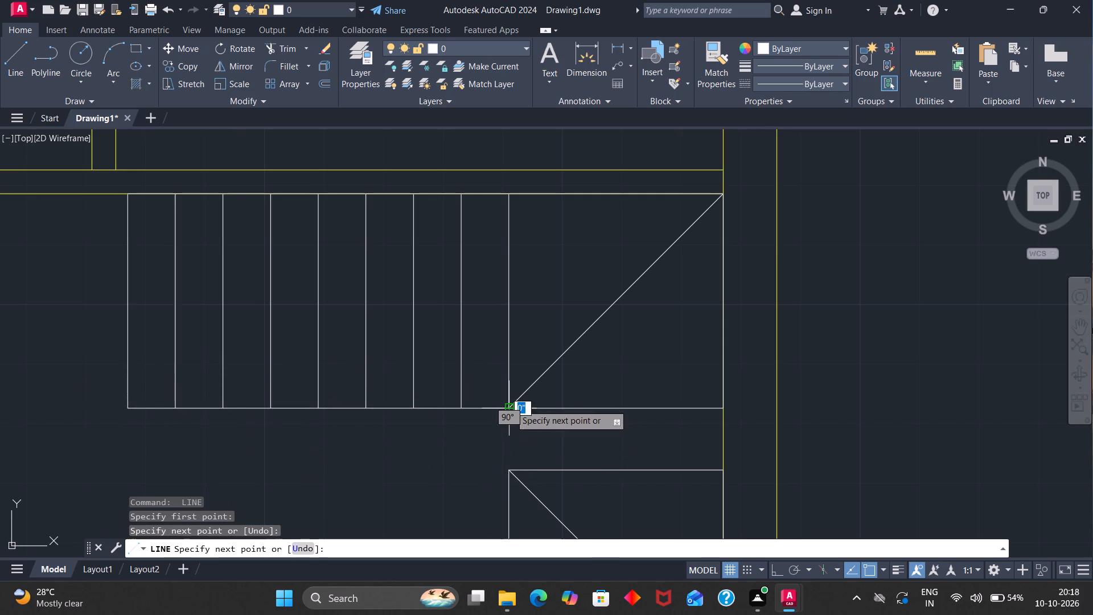
pyautogui.press('Escape')
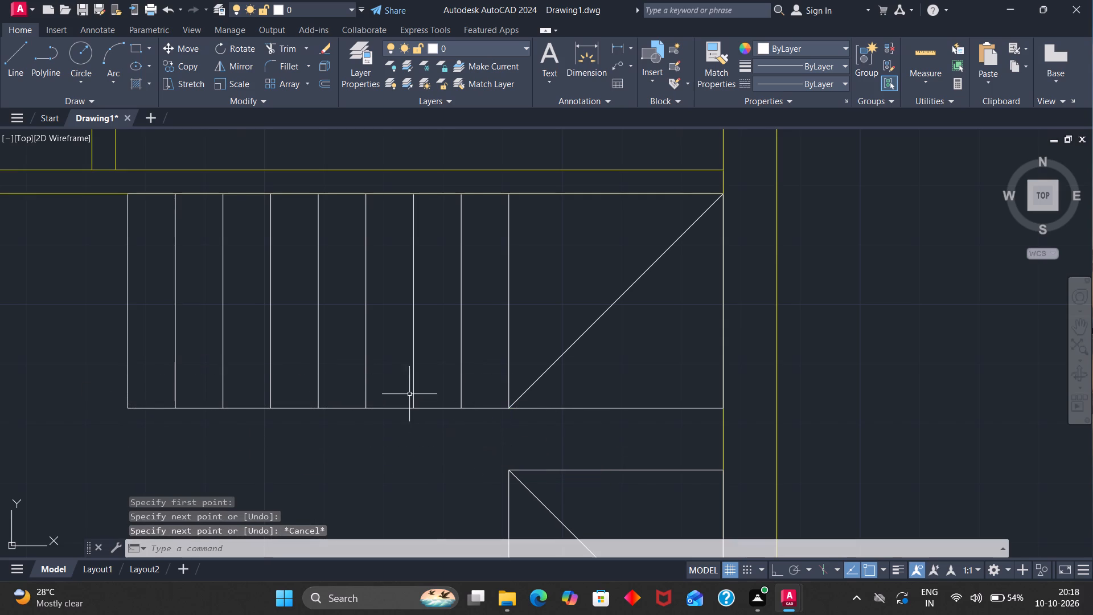
# Group the upper flight's eight stair lines with the two horizontal lines joining their ends.
pyautogui.click(397, 407)
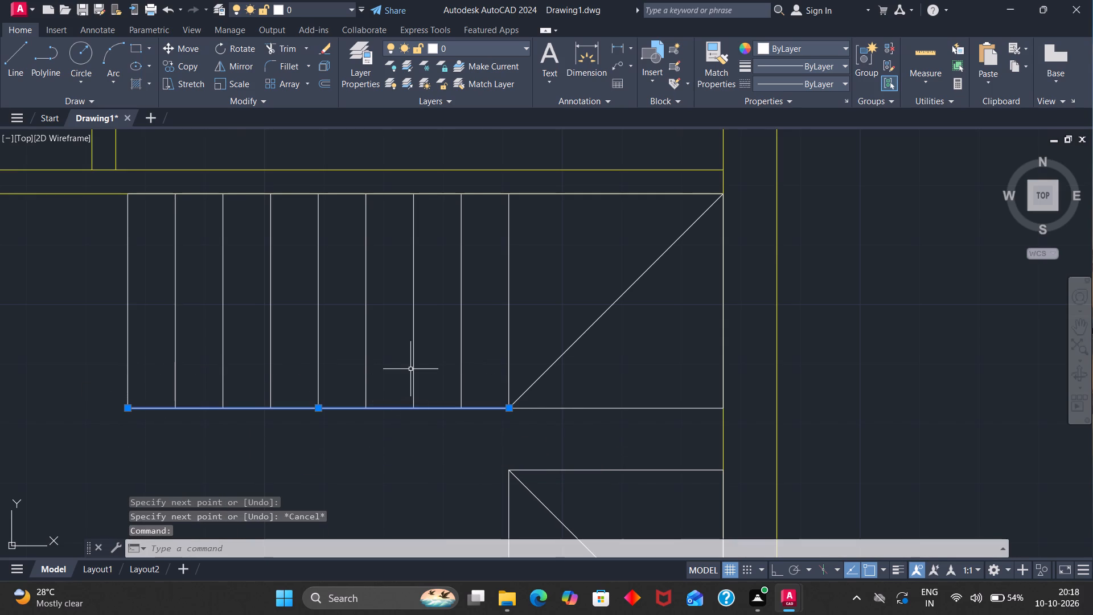
pyautogui.click(434, 194)
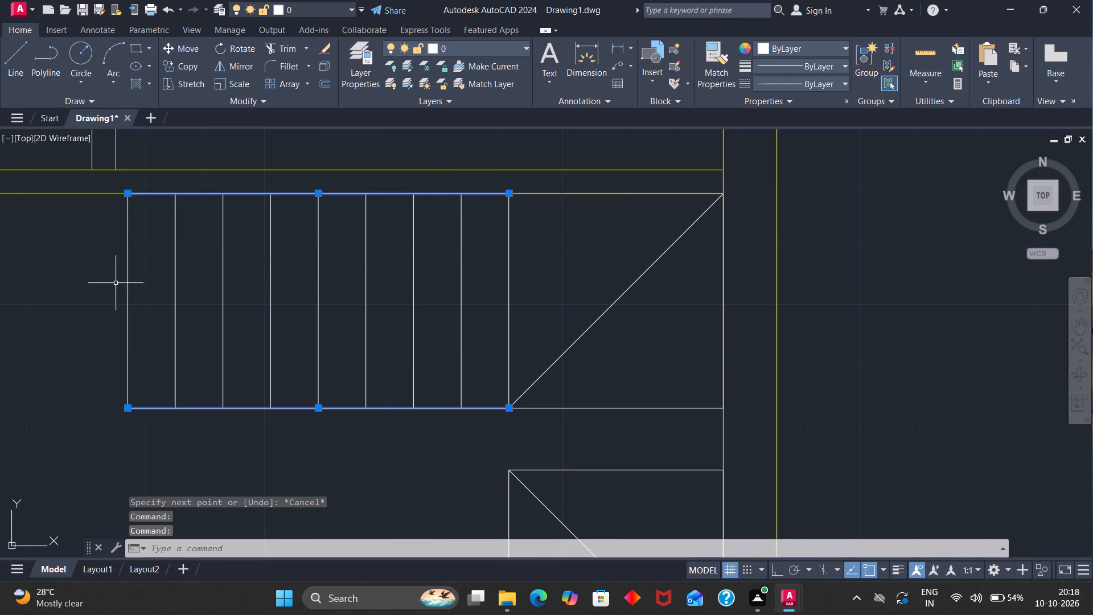
pyautogui.moveTo(118, 284); pyautogui.dragTo(338, 298)
pyautogui.moveTo(388, 300); pyautogui.dragTo(329, 289)
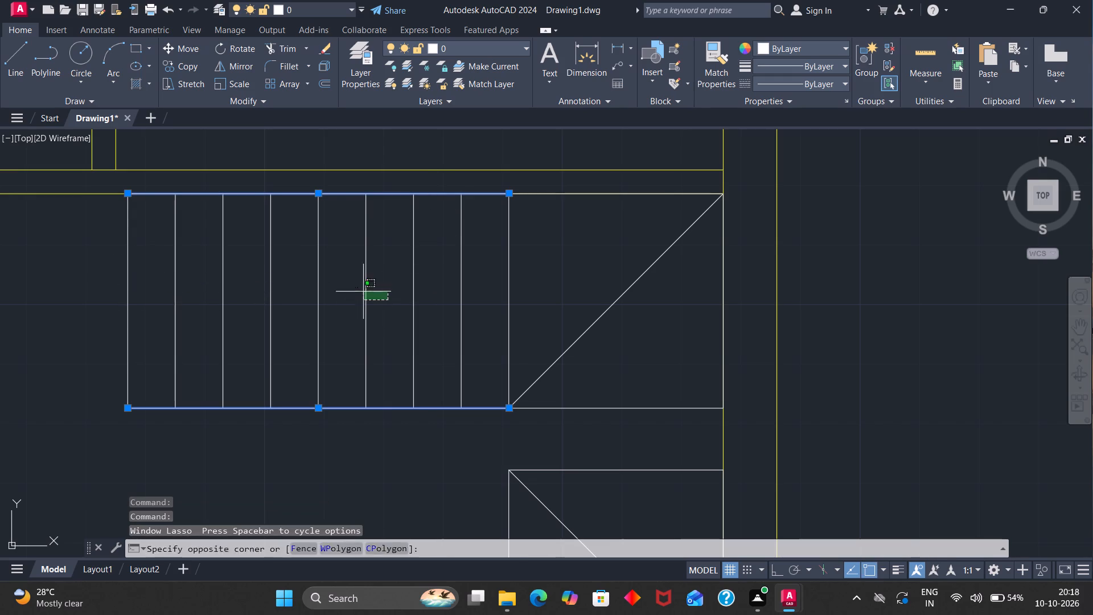
pyautogui.moveTo(329, 289); pyautogui.dragTo(264, 312)
pyautogui.moveTo(233, 291); pyautogui.dragTo(213, 284)
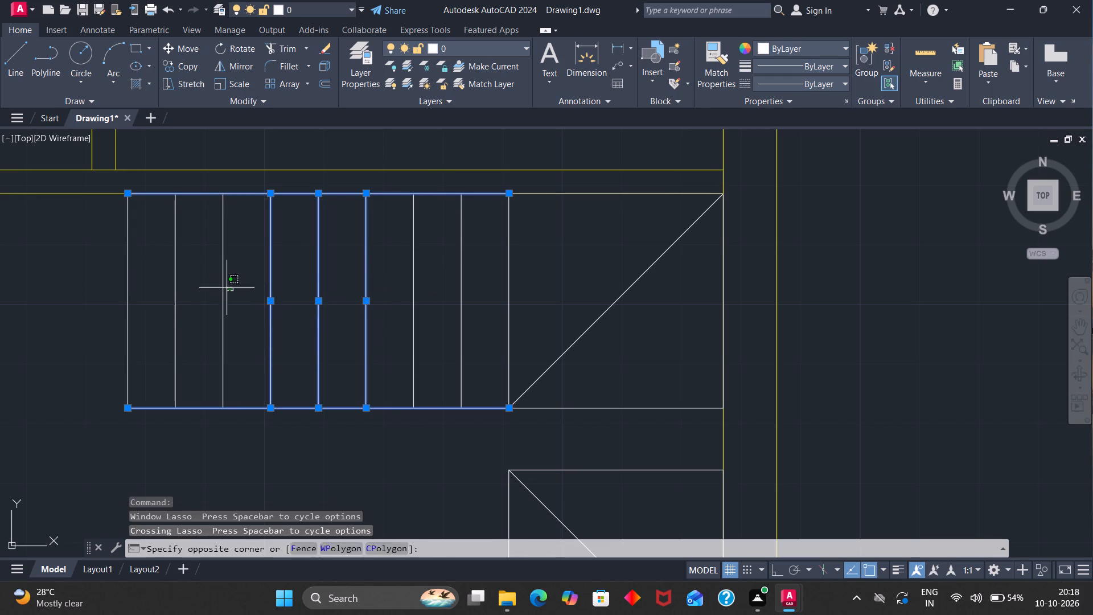
pyautogui.moveTo(213, 284); pyautogui.dragTo(86, 282)
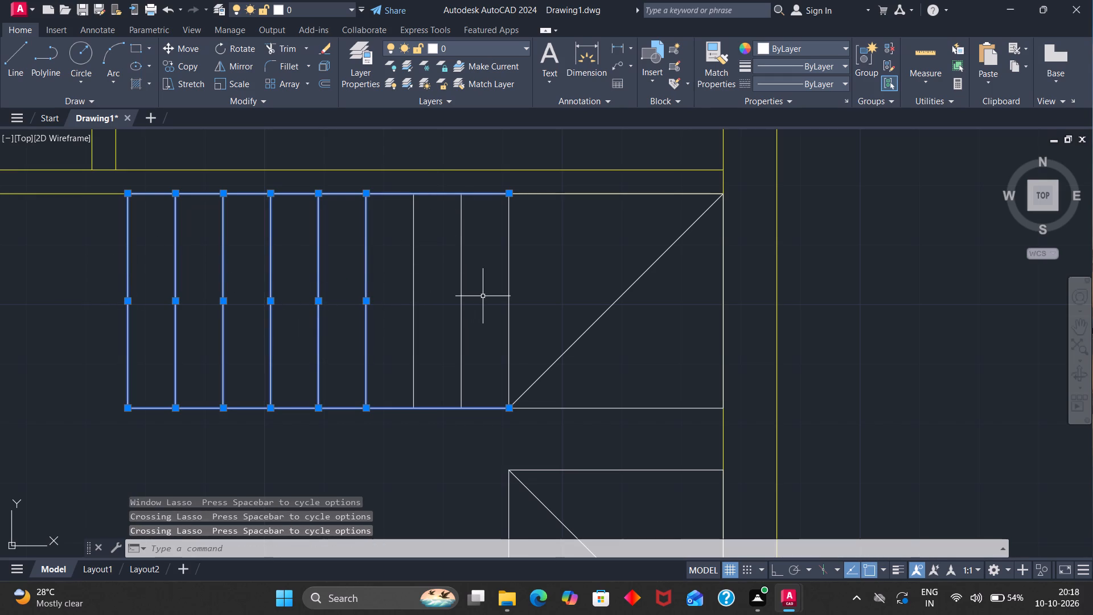
pyautogui.moveTo(483, 296); pyautogui.dragTo(368, 298)
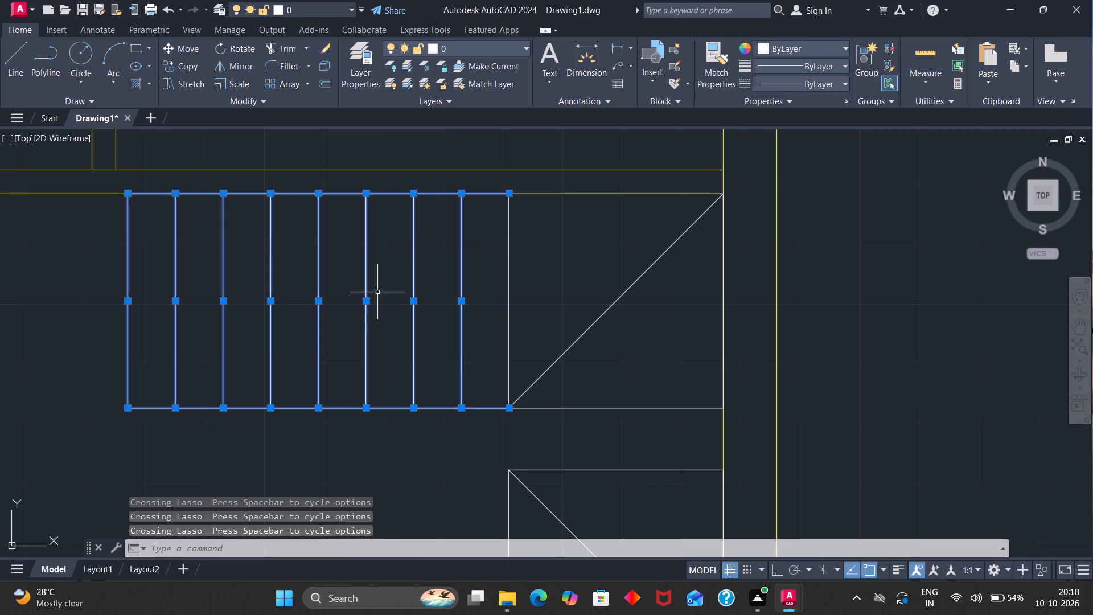
pyautogui.press('g')
pyautogui.press('Return')
# Move the stair flight group from the upper square's lower-left corner to the lower square's lower-left corner.
pyautogui.press('m')
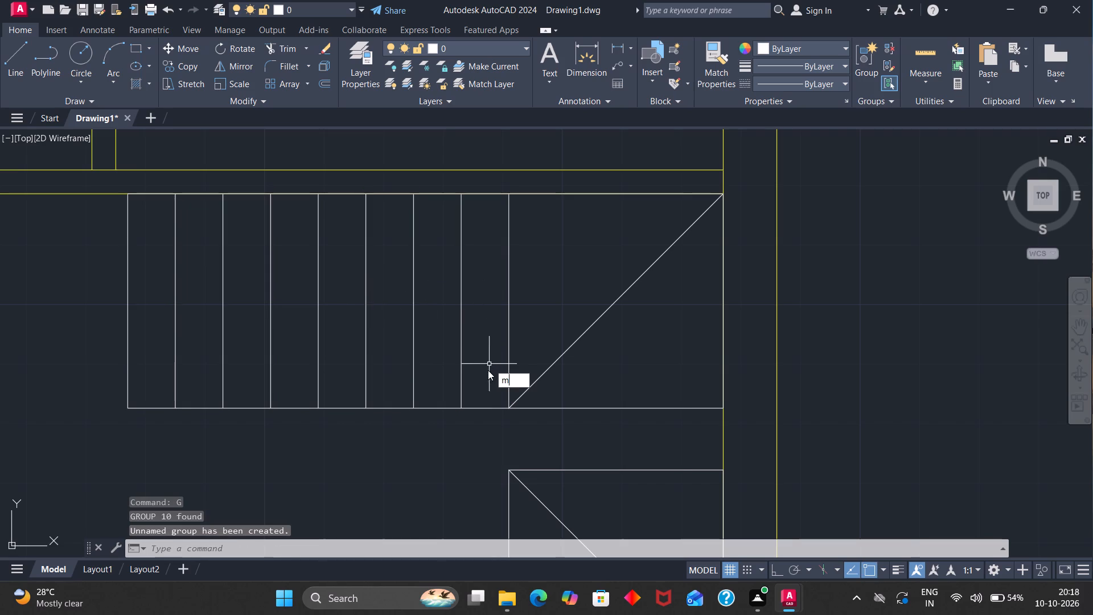
pyautogui.press('Return')
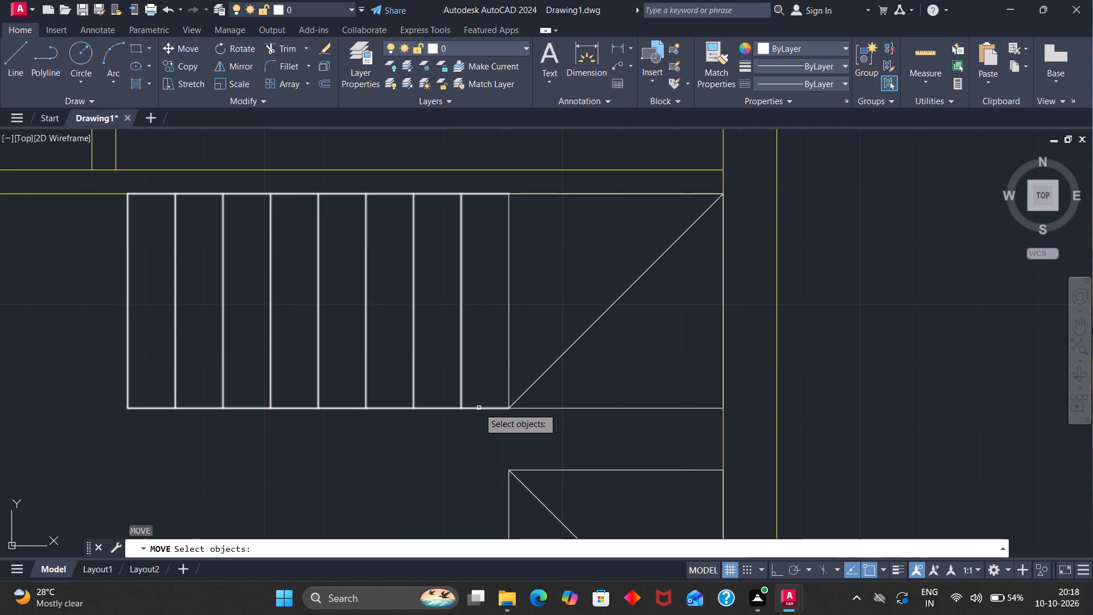
pyautogui.click(479, 408)
pyautogui.press('Return')
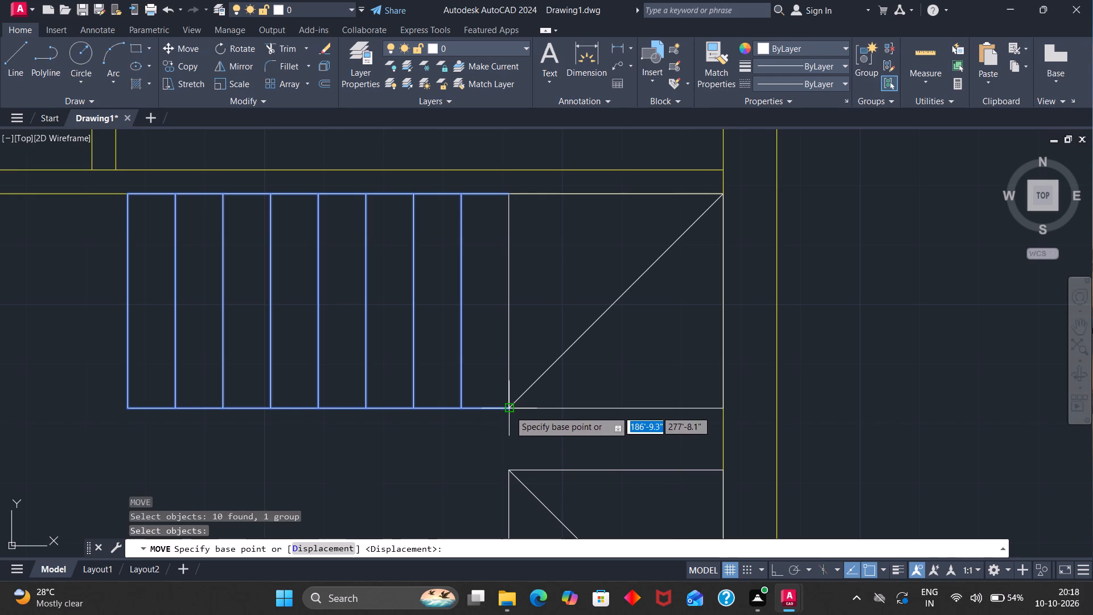
pyautogui.click(509, 411)
pyautogui.scroll(-3, 509, 421)
pyautogui.scroll(2, 507, 486)
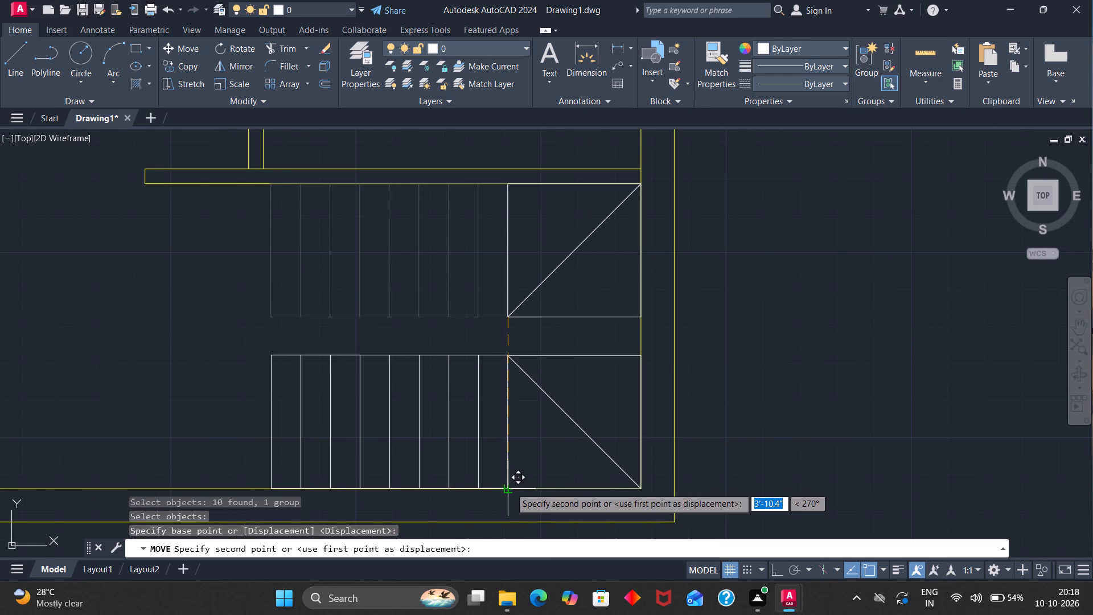
pyautogui.click(510, 487)
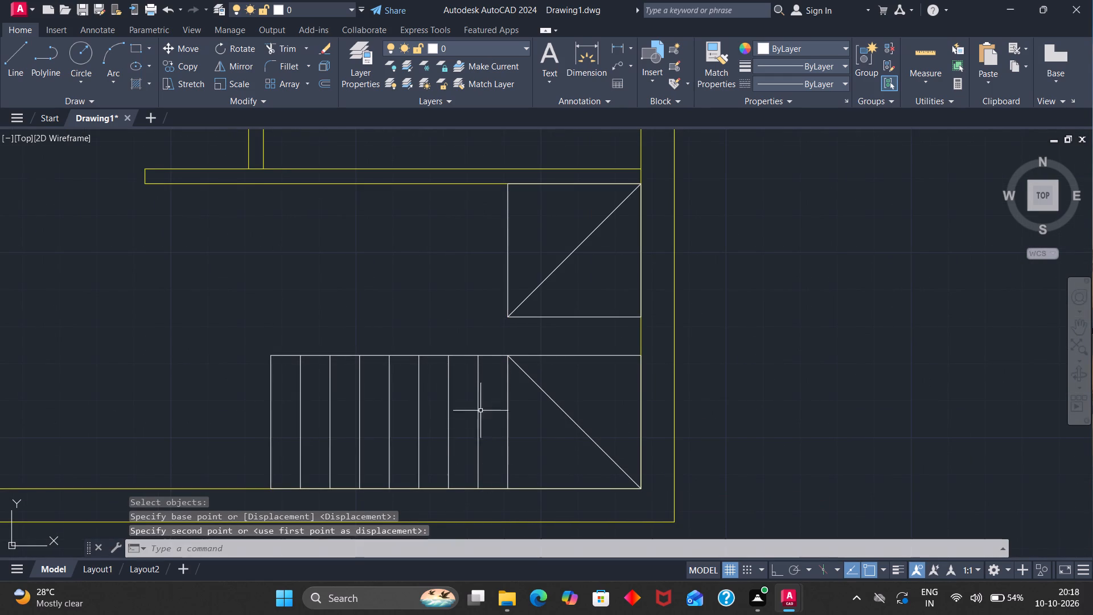
# Copy the stair flight group from the lower square's upper-left corner to the upper square's upper-left corner.
pyautogui.press('c')
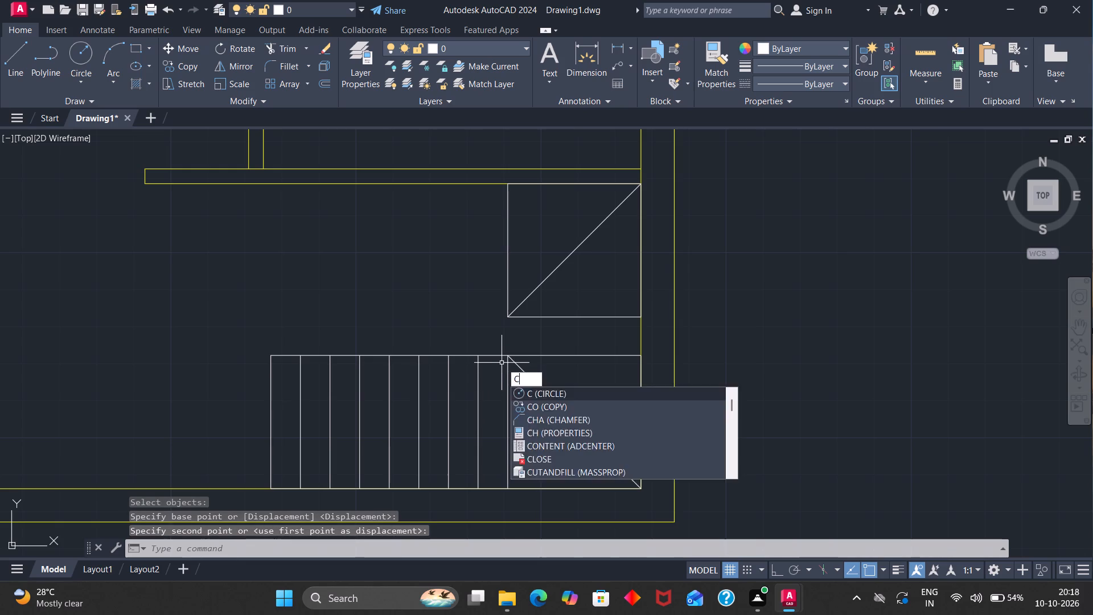
pyautogui.press('o')
pyautogui.press('Return')
pyautogui.click(494, 356)
pyautogui.press('Return')
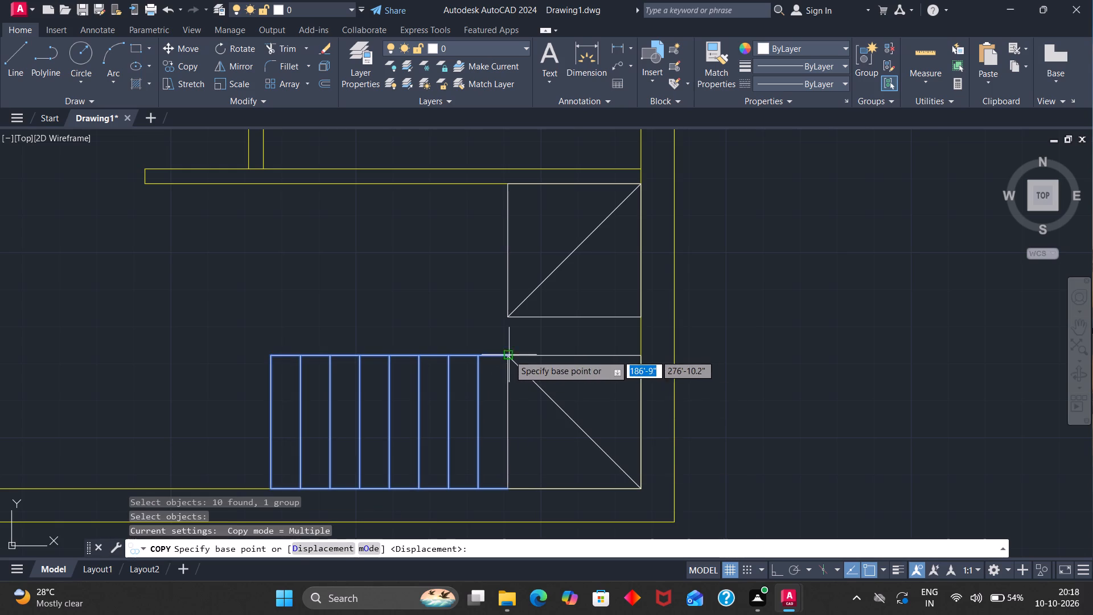
pyautogui.click(506, 356)
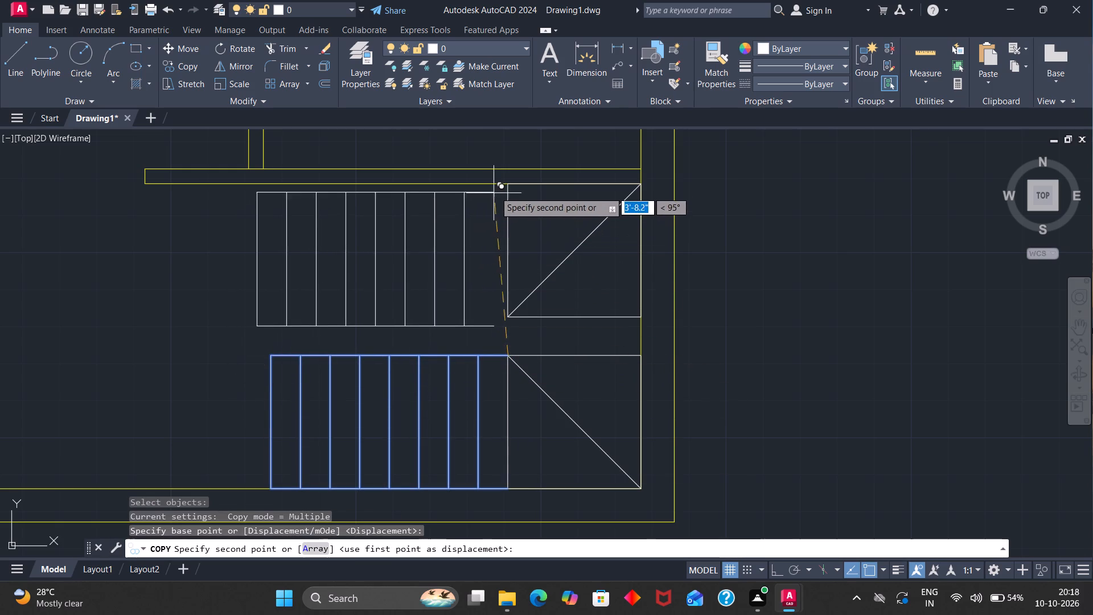
pyautogui.click(505, 184)
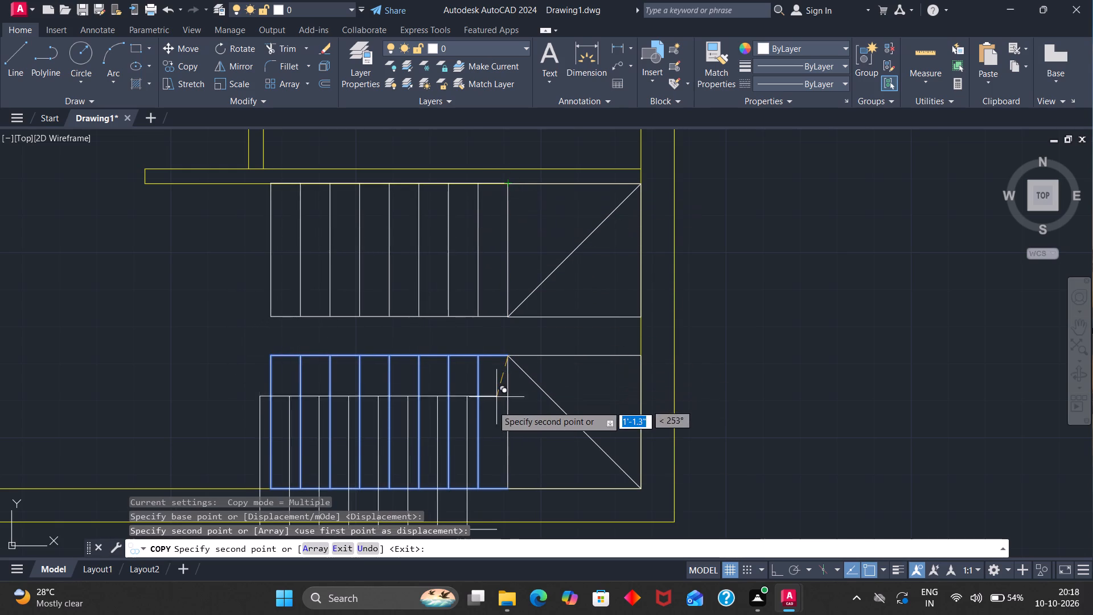
pyautogui.press('Escape')
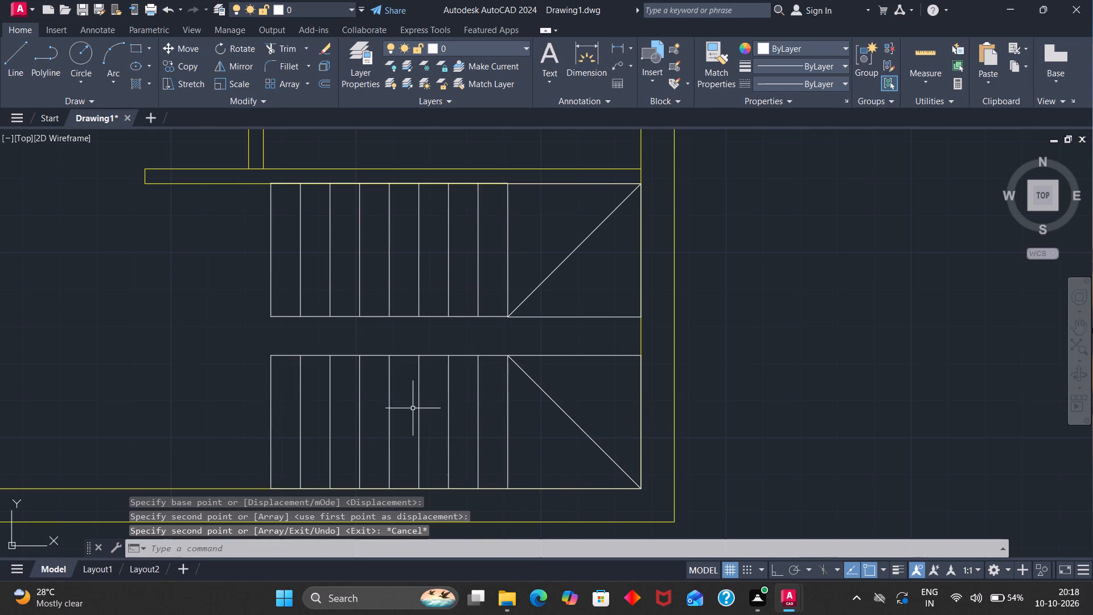
# Draw a rectangle about 6'-6" by 2'-2" outside the bottom outer wall, starting in line with the lower vertical partition.
pyautogui.scroll(-3, 313, 405)
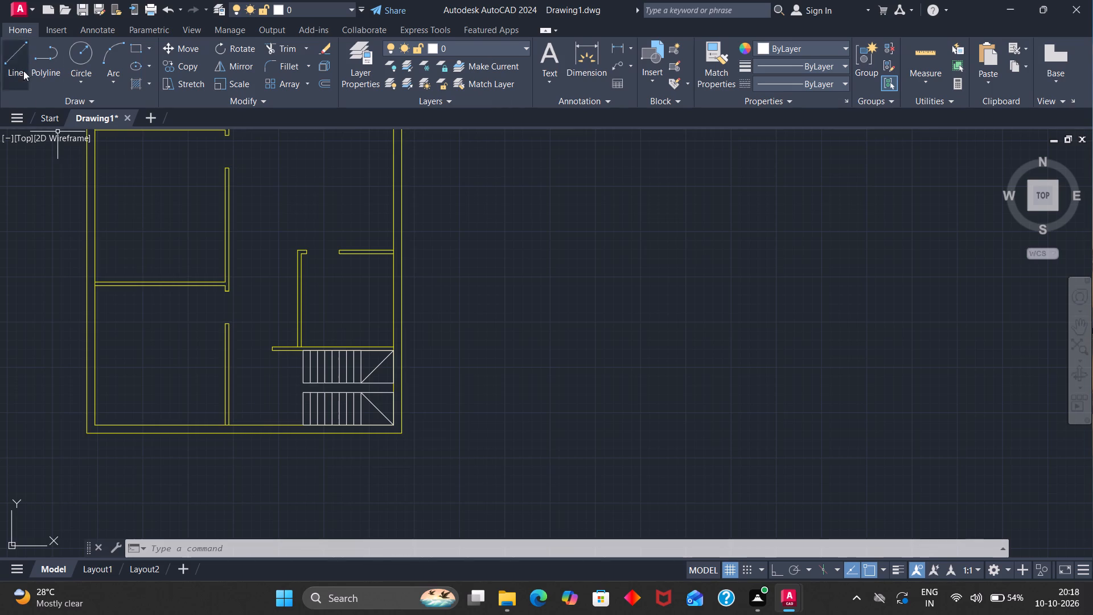
pyautogui.click(134, 51)
pyautogui.scroll(1, 232, 449)
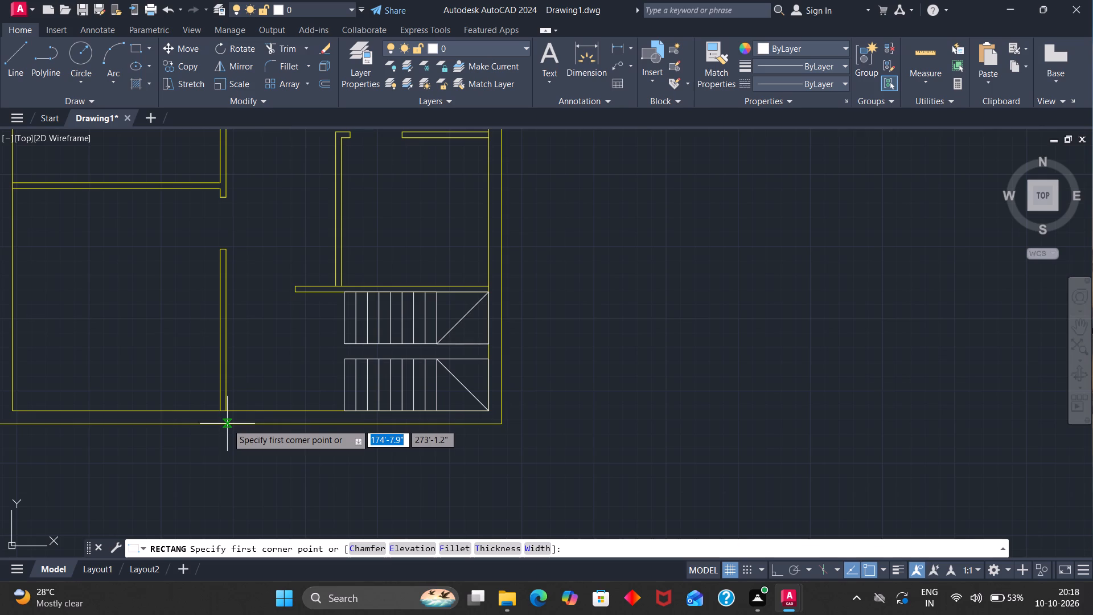
pyautogui.click(227, 424)
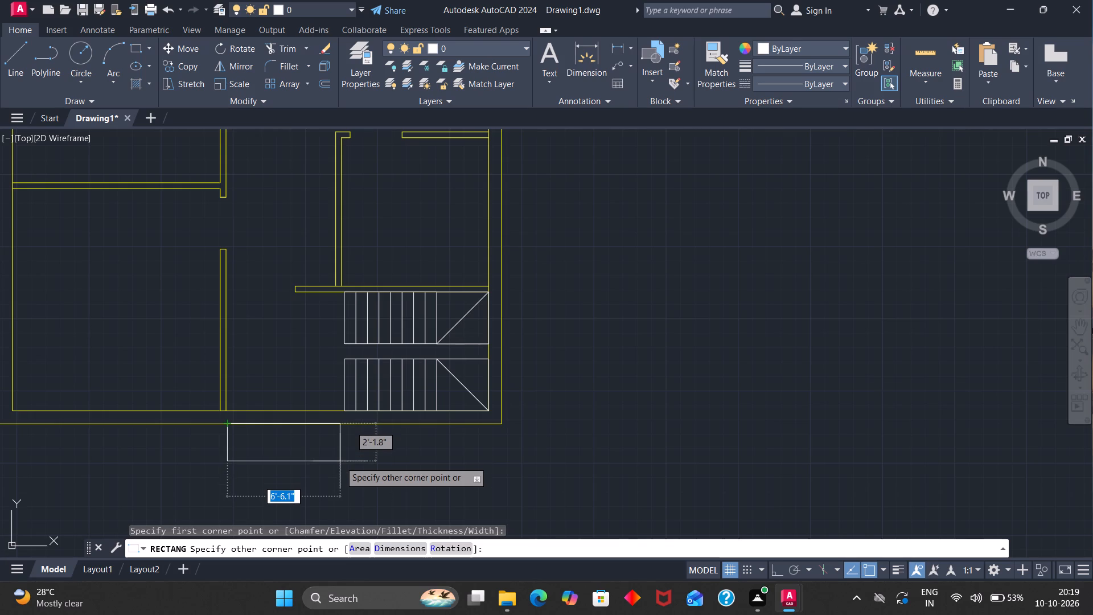
pyautogui.click(340, 461)
# Draw a horizontal line across the middle of the entrance rectangle, joining the midpoints of its two short sides.
pyautogui.click(12, 54)
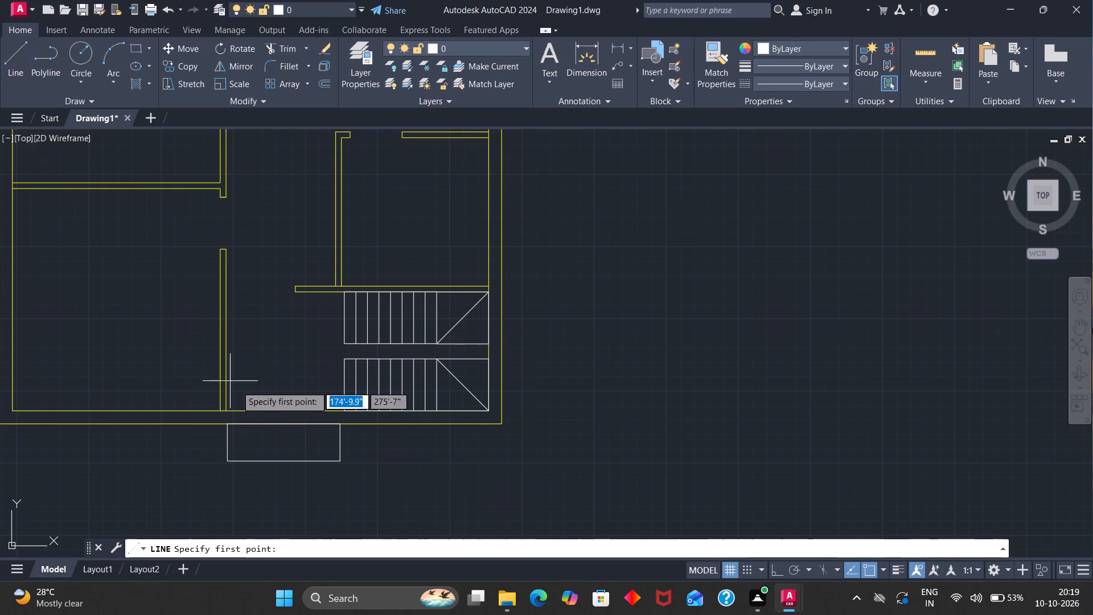
pyautogui.click(227, 445)
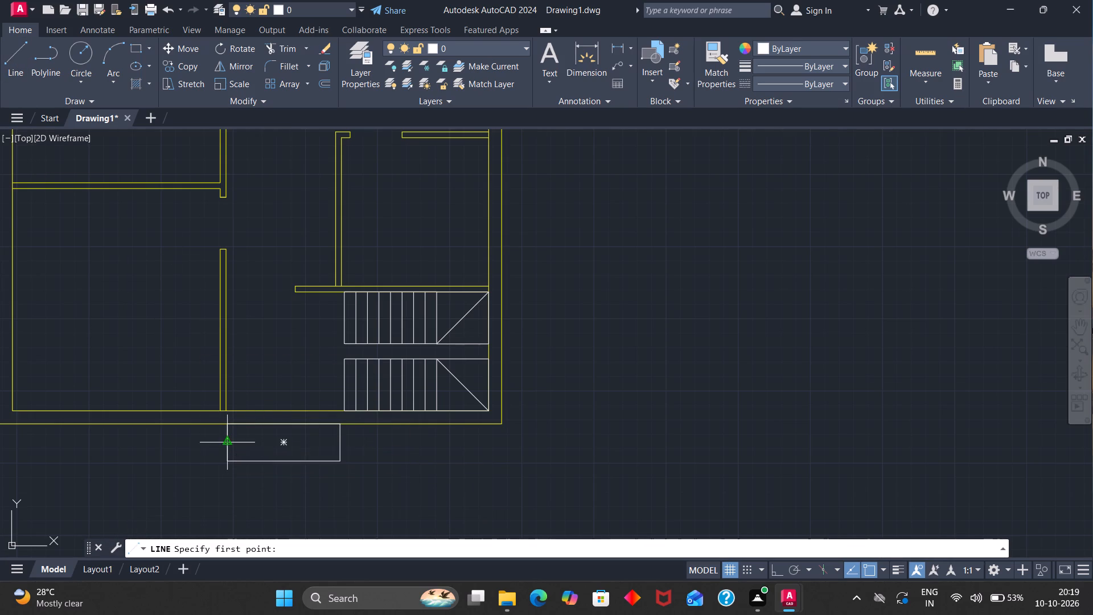
pyautogui.click(342, 443)
pyautogui.press('Escape')
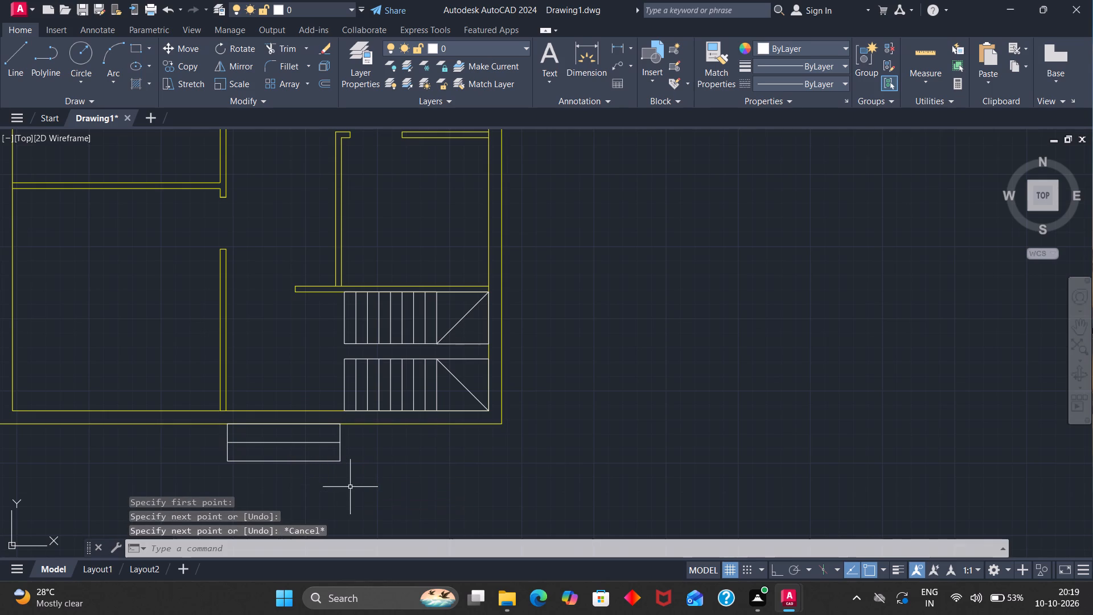
# Create a new layer named door with the colour red.
pyautogui.scroll(-2, 335, 455)
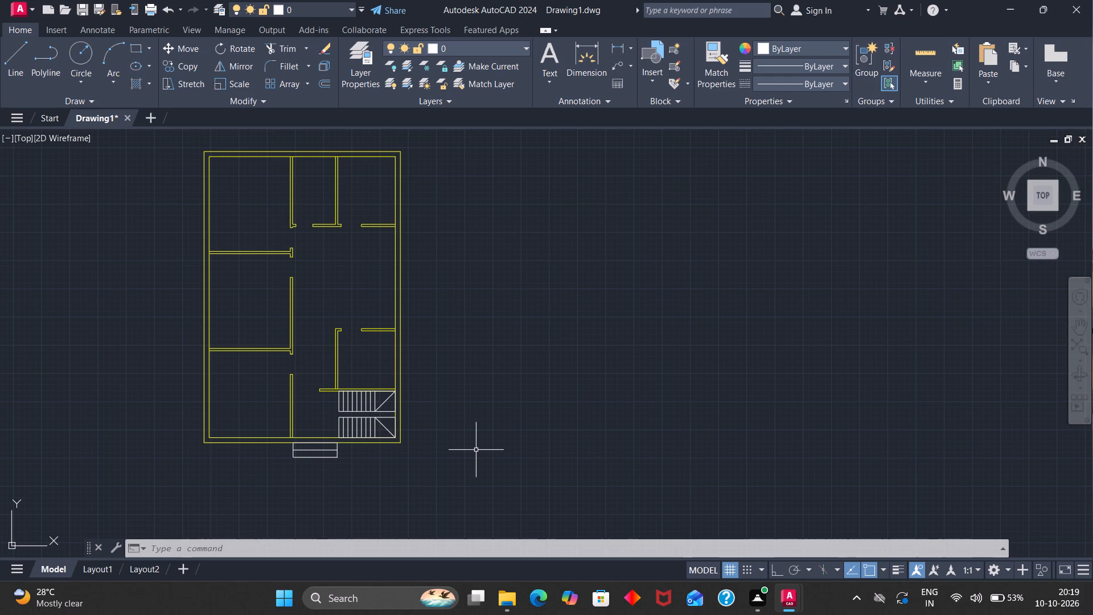
pyautogui.click(354, 59)
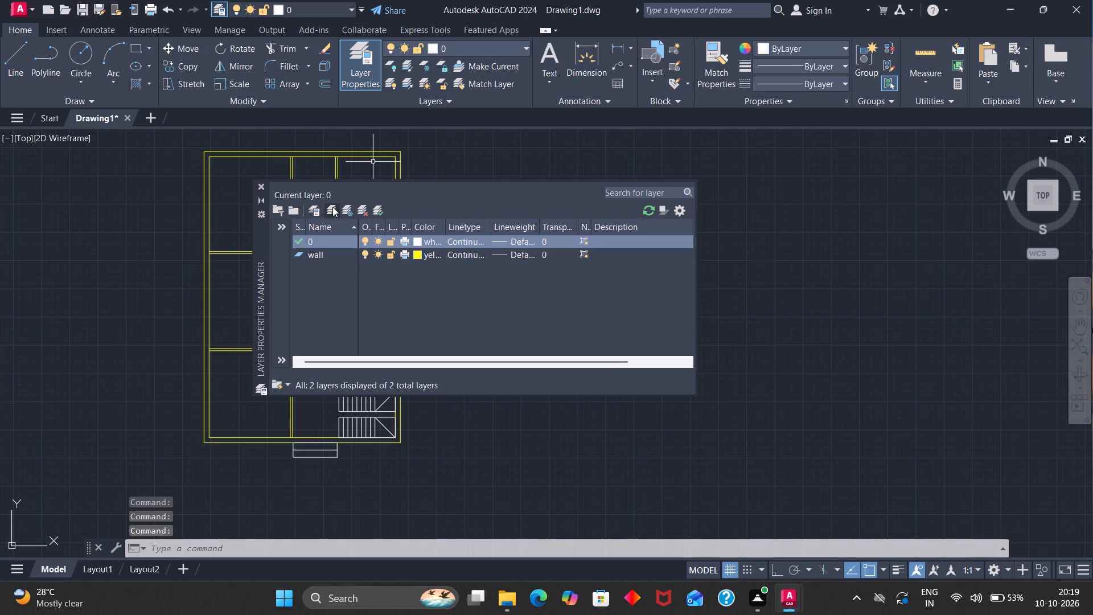
pyautogui.click(332, 207)
pyautogui.press('BackSpace')
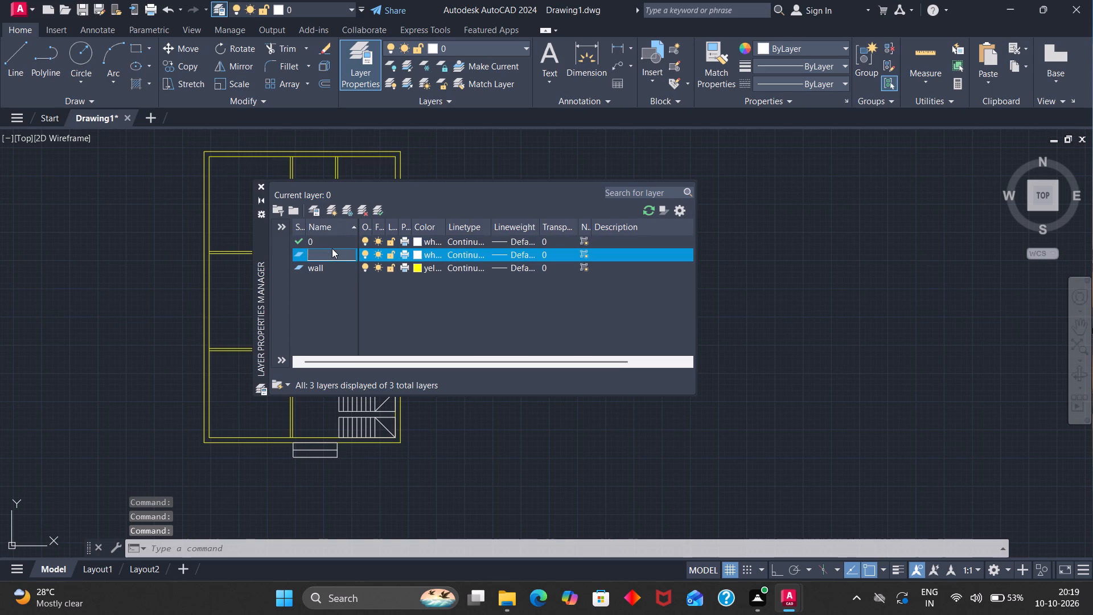
pyautogui.press('BackSpace')
pyautogui.write('door')
pyautogui.click(417, 251)
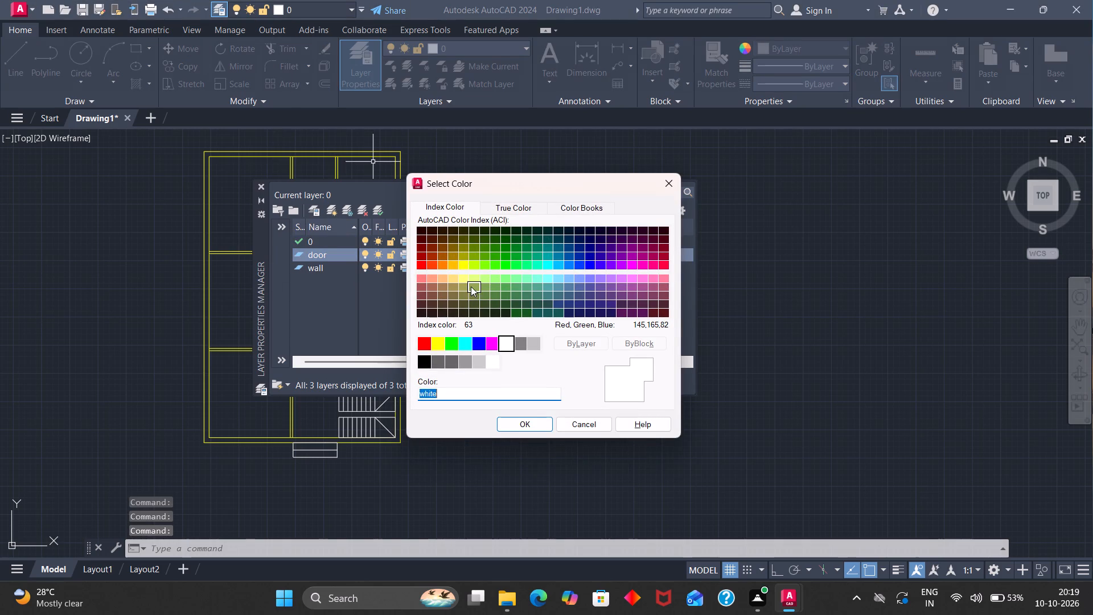
pyautogui.click(427, 343)
pyautogui.click(509, 430)
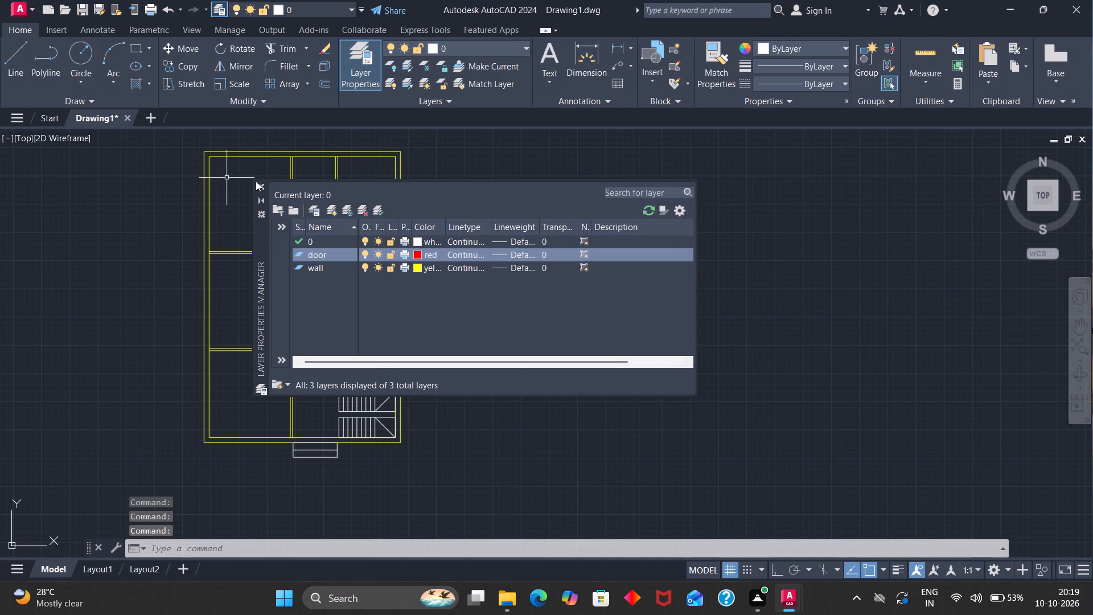
pyautogui.click(260, 185)
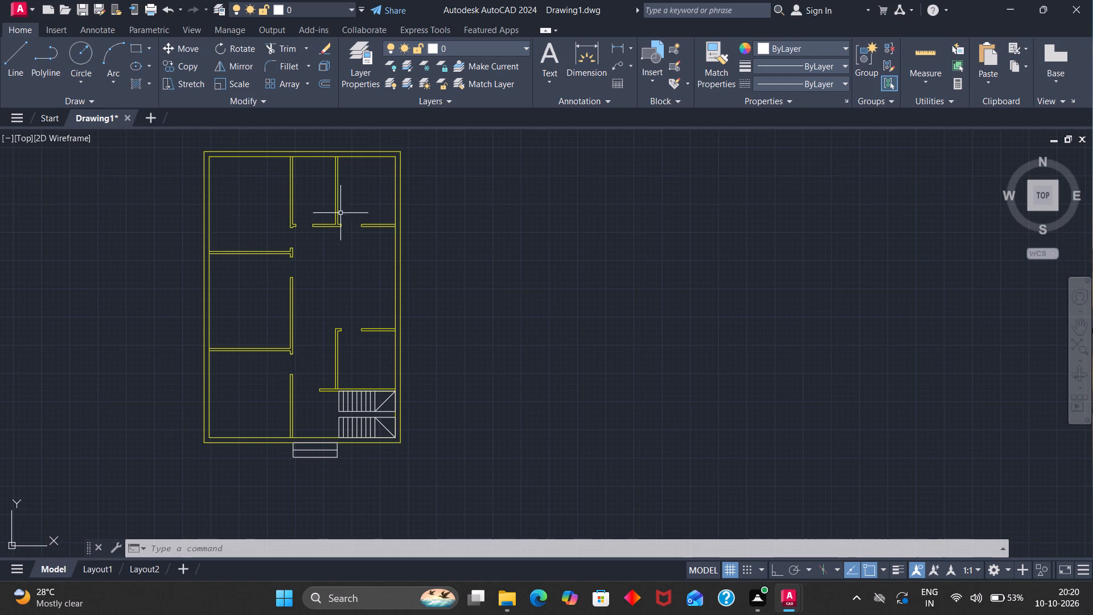
# Insert the 2.6 door drawing from the desktop's door folder into the empty space outside the plan's right wall.
pyautogui.press('i')
pyautogui.press('Return')
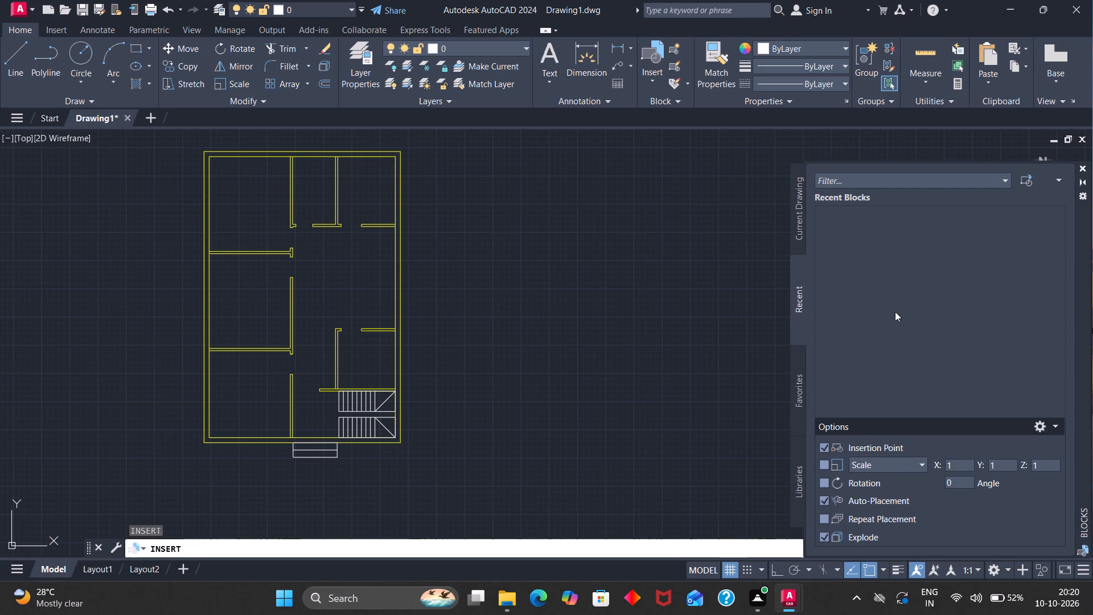
pyautogui.click(798, 235)
pyautogui.click(792, 282)
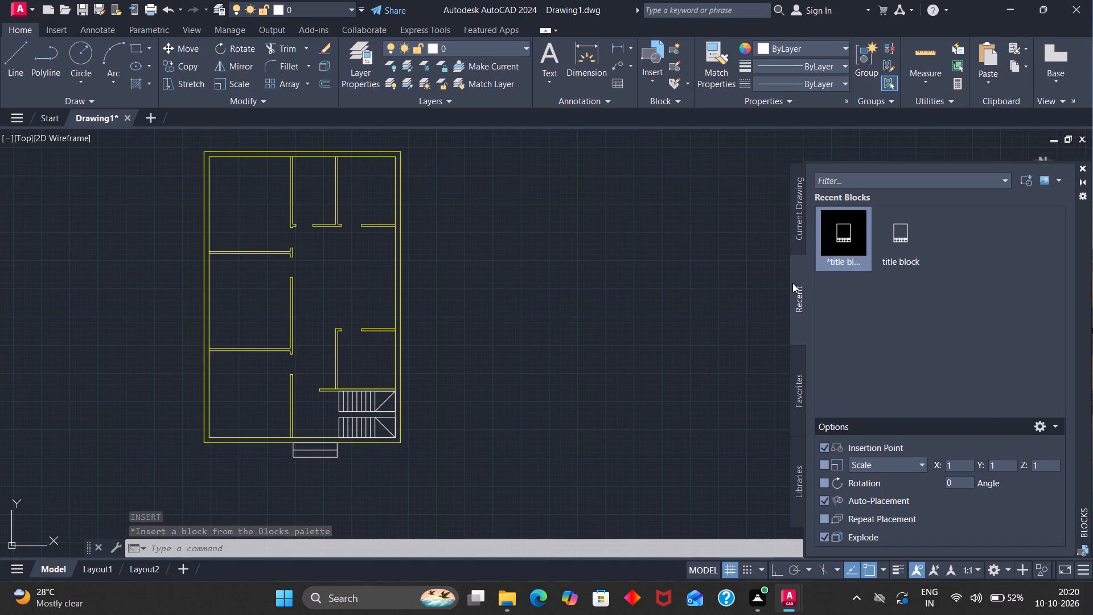
pyautogui.click(798, 235)
pyautogui.click(799, 288)
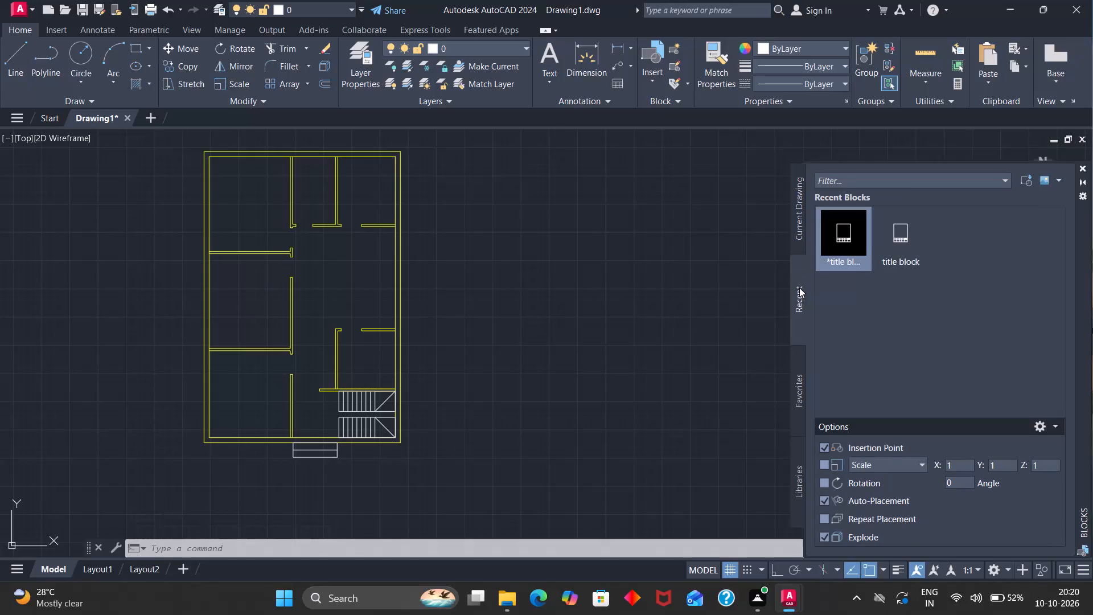
pyautogui.click(796, 240)
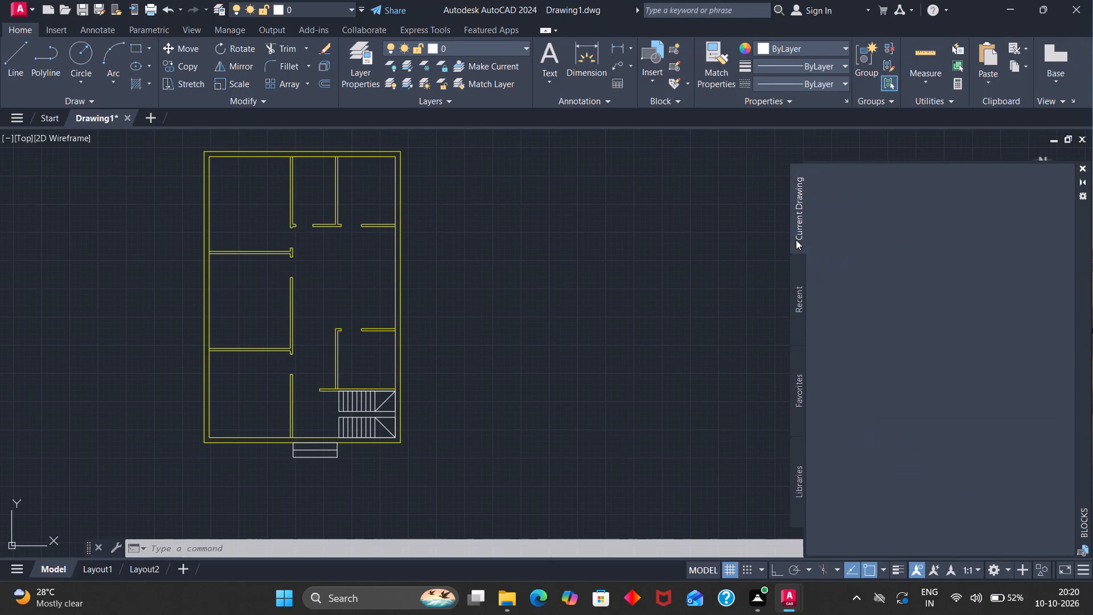
pyautogui.click(1028, 174)
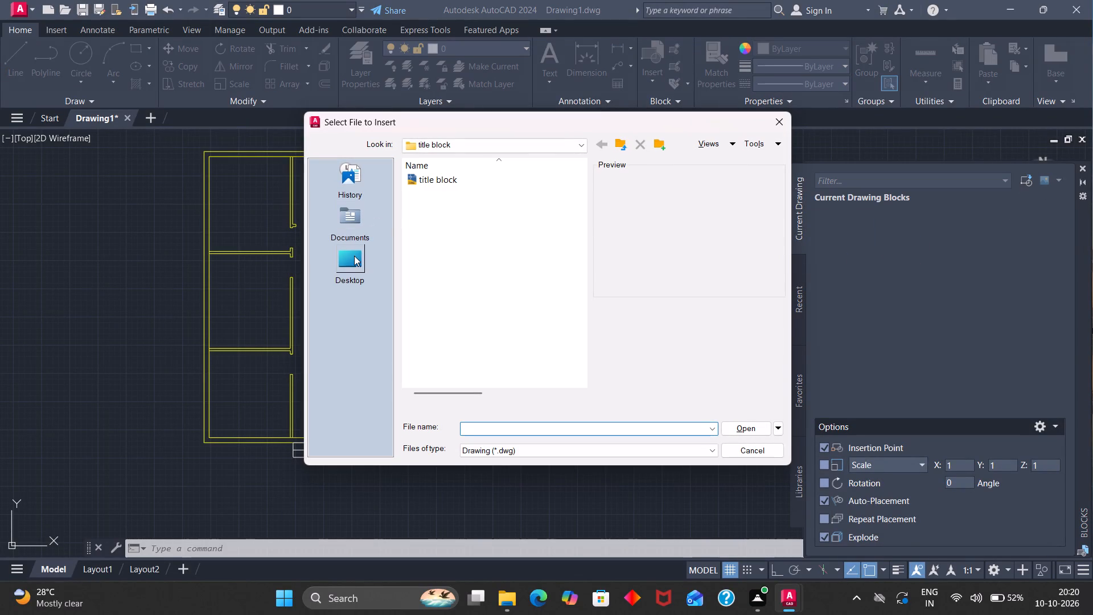
pyautogui.click(354, 253)
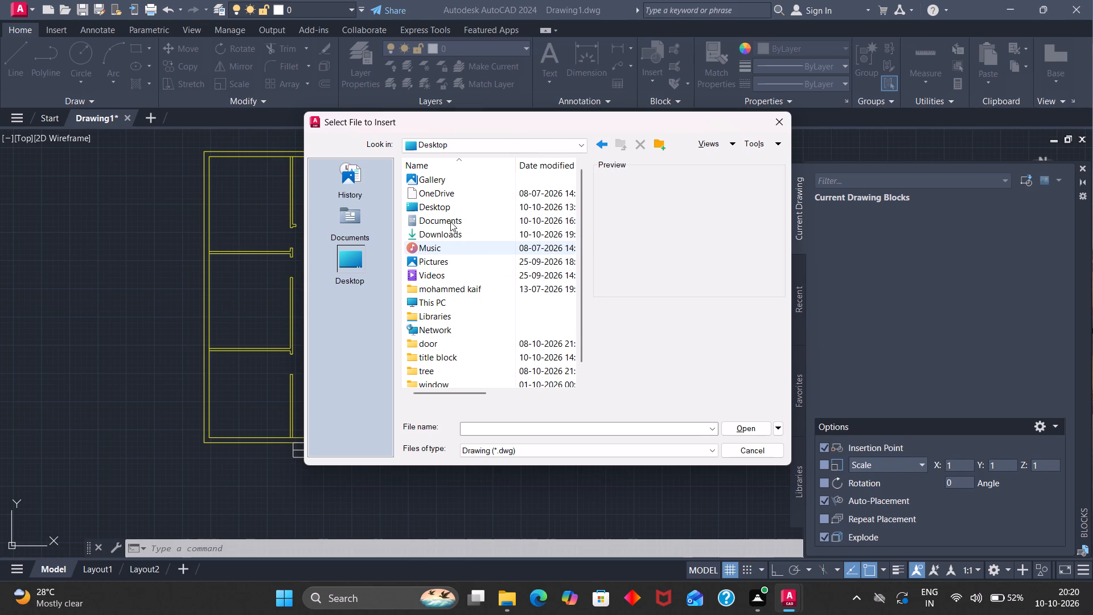
pyautogui.doubleClick(422, 343)
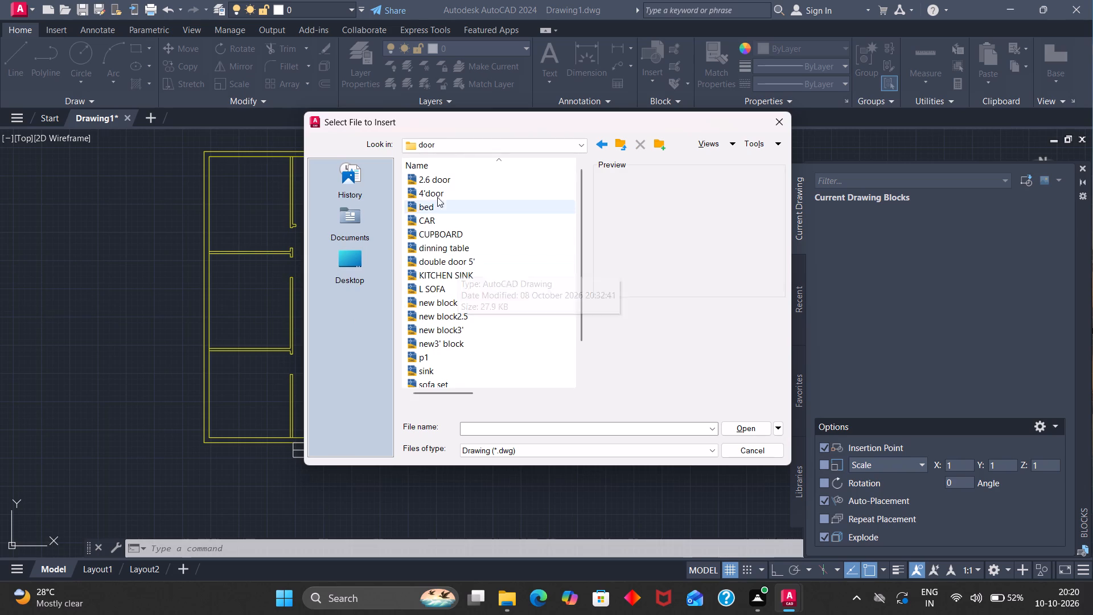
pyautogui.click(438, 180)
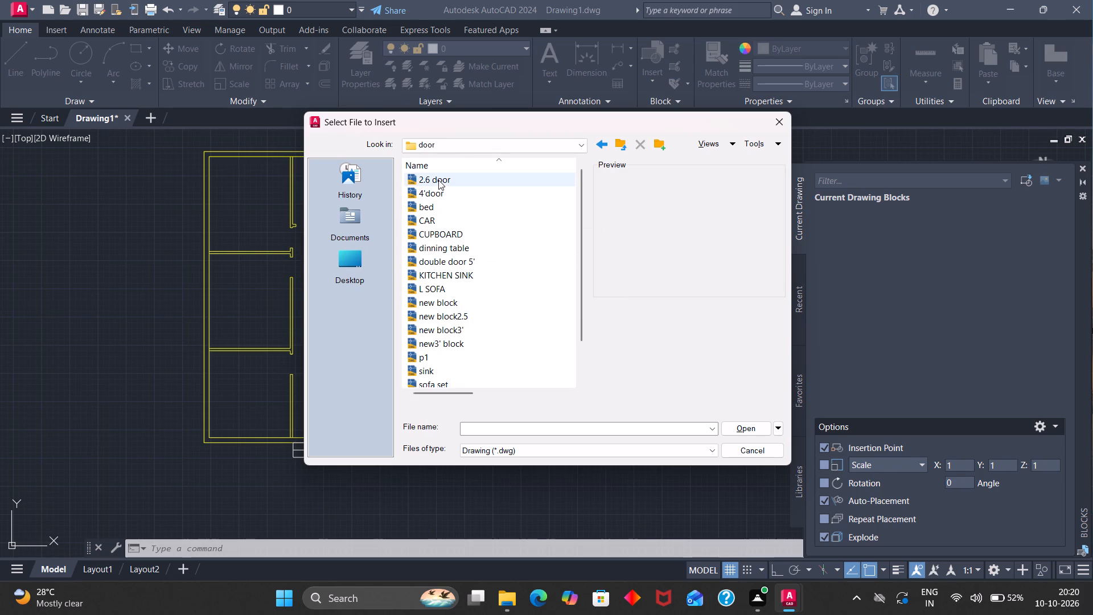
pyautogui.doubleClick(438, 180)
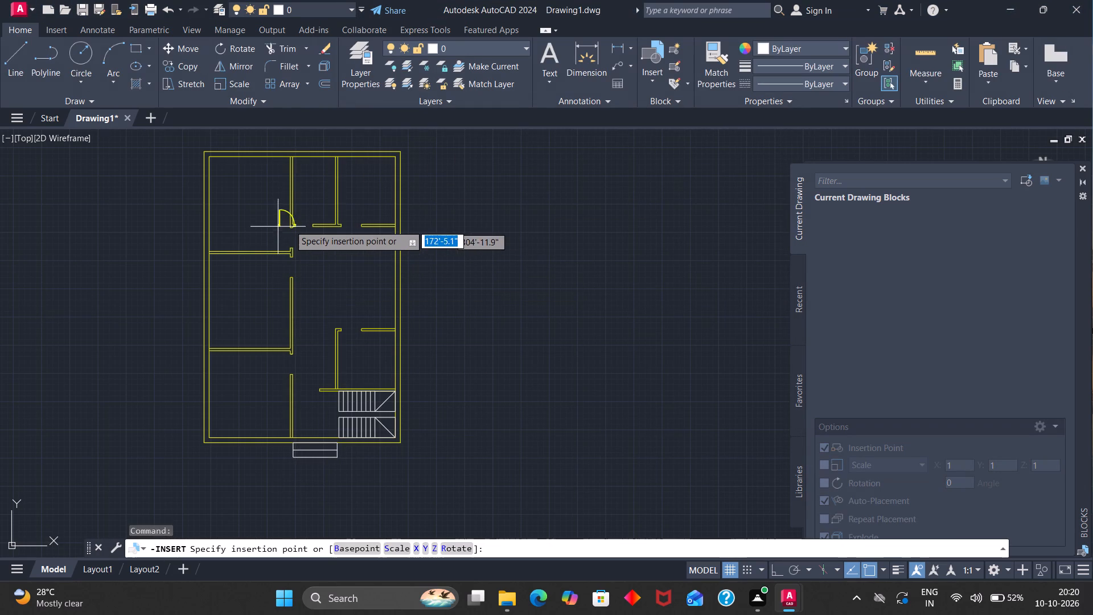
pyautogui.click(446, 297)
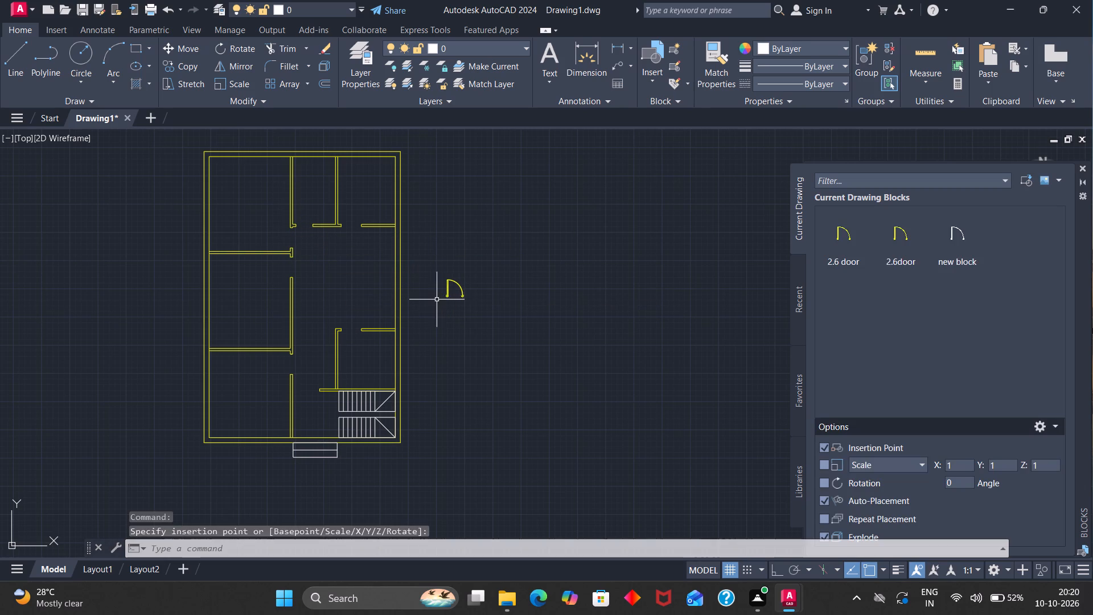
# Delete the yellow 2.6 door placed outside the right wall.
pyautogui.press('Escape')
pyautogui.moveTo(464, 273); pyautogui.dragTo(461, 319)
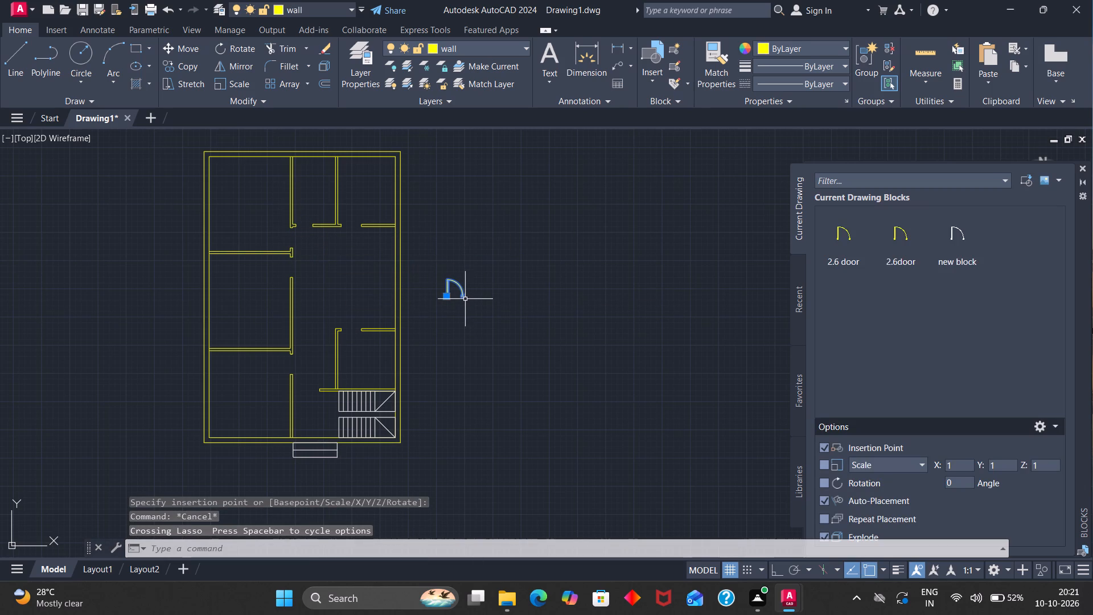
pyautogui.press('Delete')
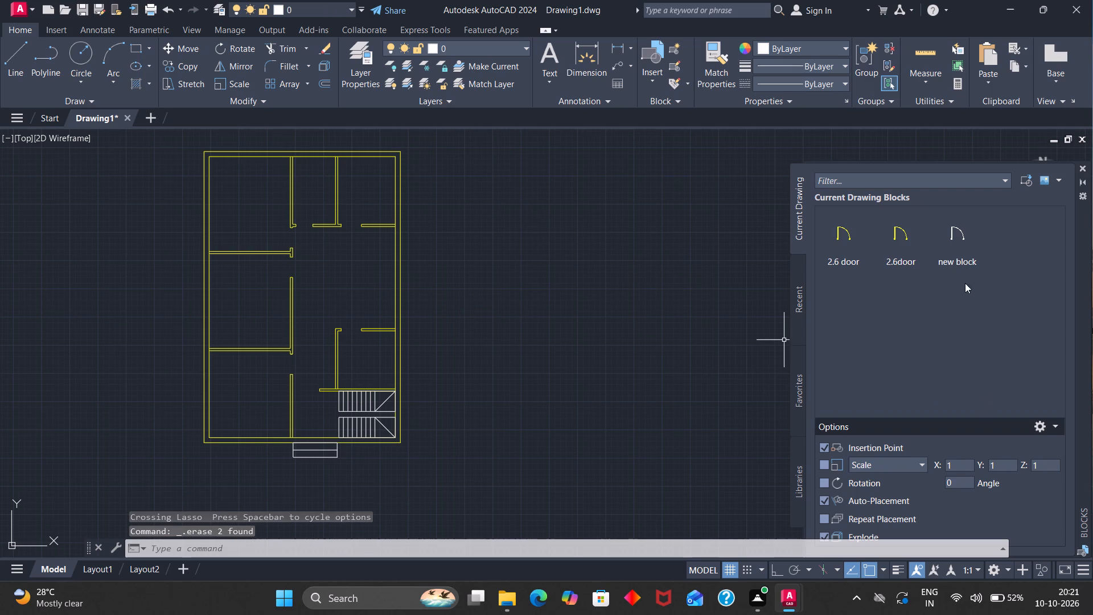
# Insert the block named new block at the left jamb of the upper middle room's door opening.
pyautogui.click(943, 250)
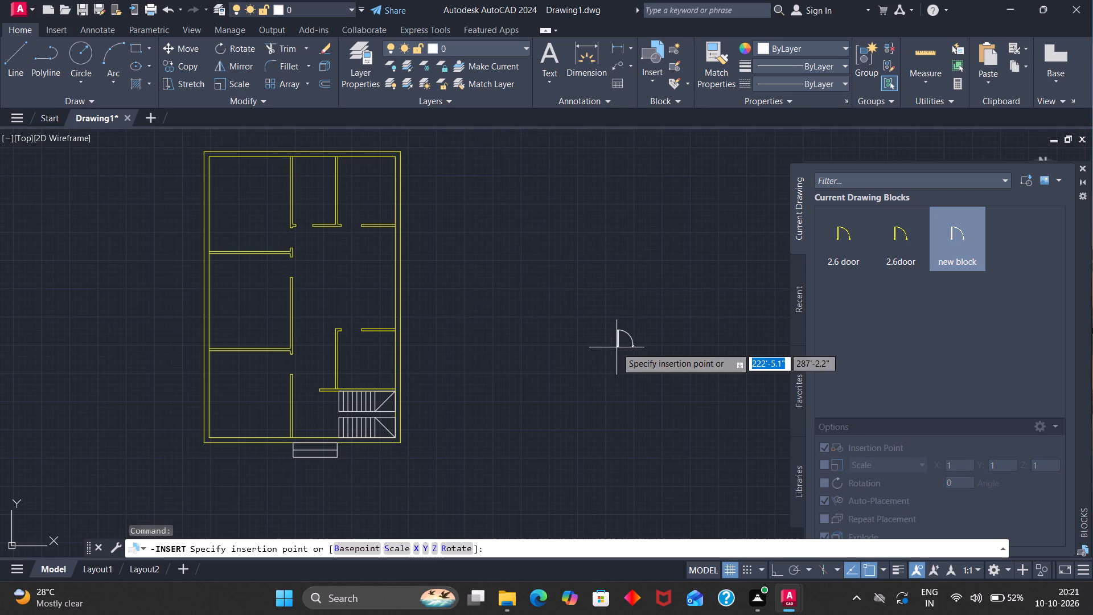
pyautogui.scroll(2, 297, 224)
pyautogui.click(289, 228)
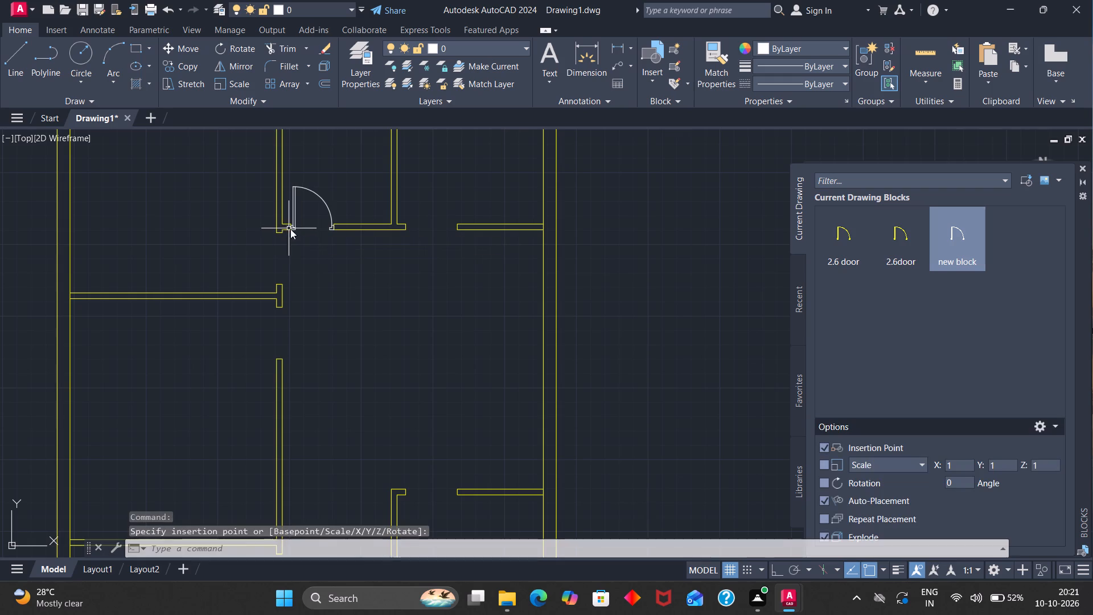
# Insert the new3' block drawing from the door folder into the open hall below the upper-right room.
pyautogui.click(1025, 184)
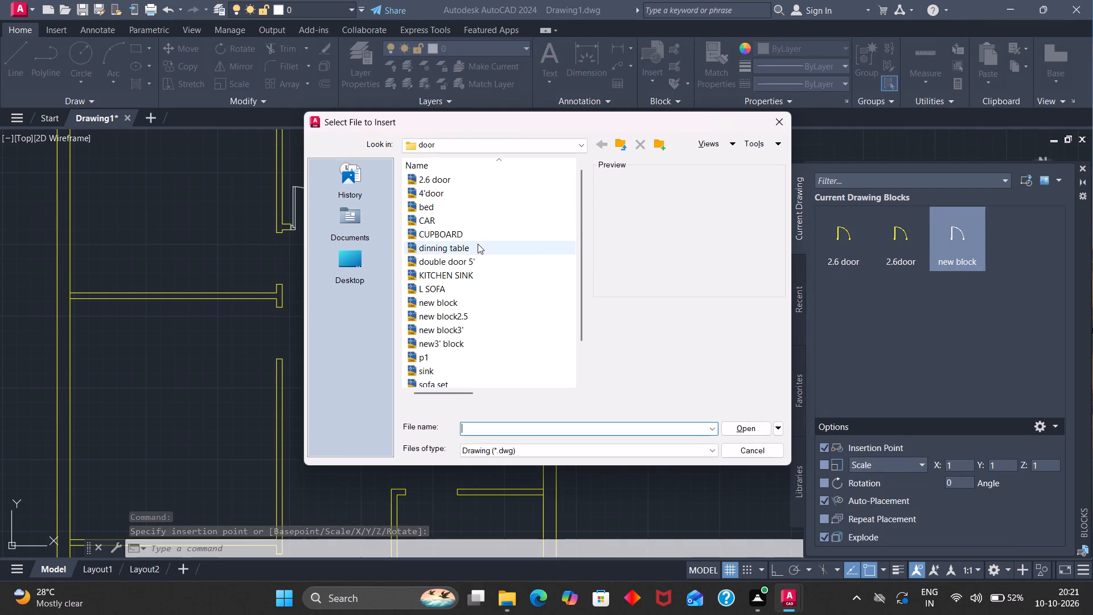
pyautogui.click(444, 345)
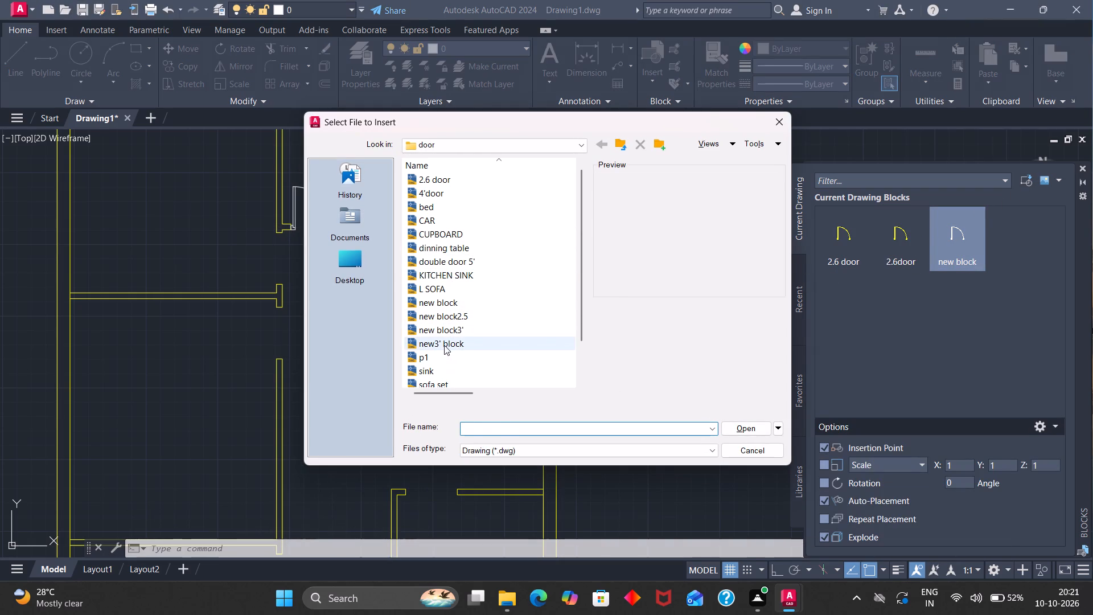
pyautogui.click(728, 425)
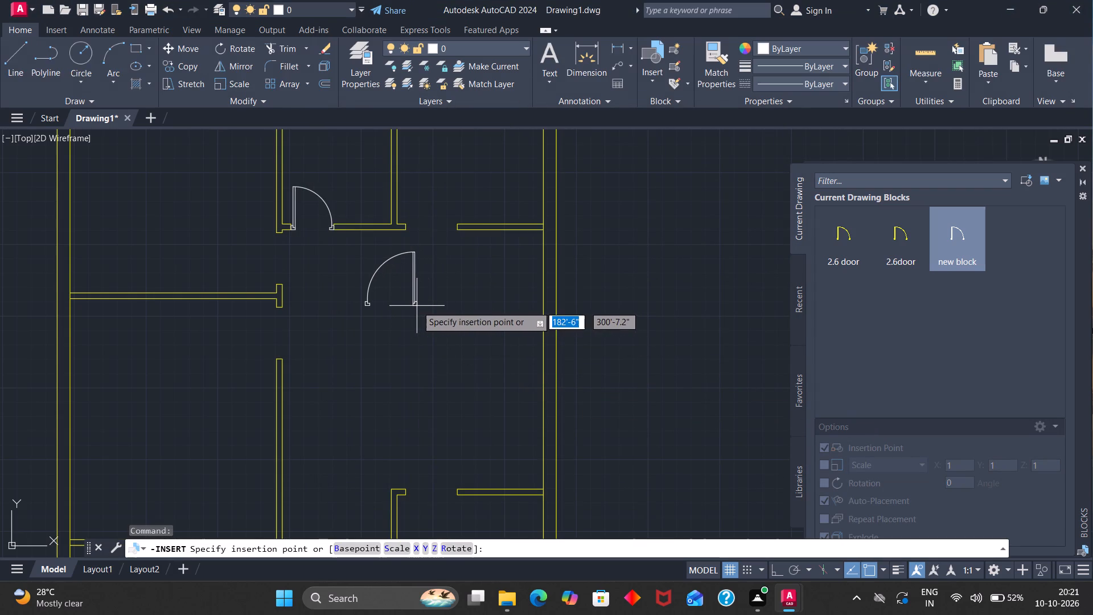
pyautogui.scroll(-1, 432, 309)
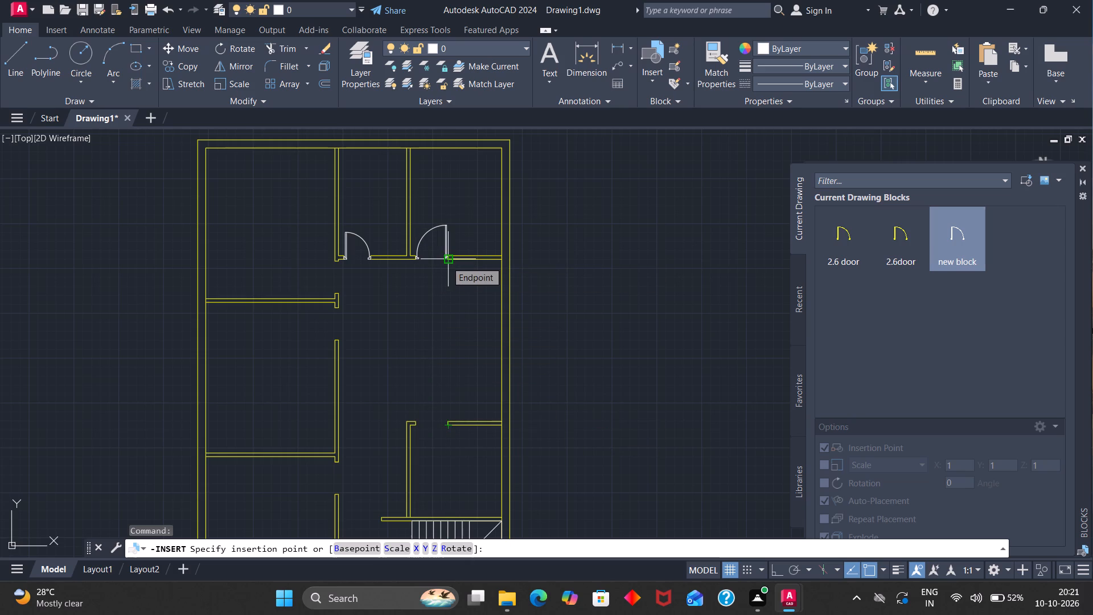
pyautogui.scroll(3, 446, 261)
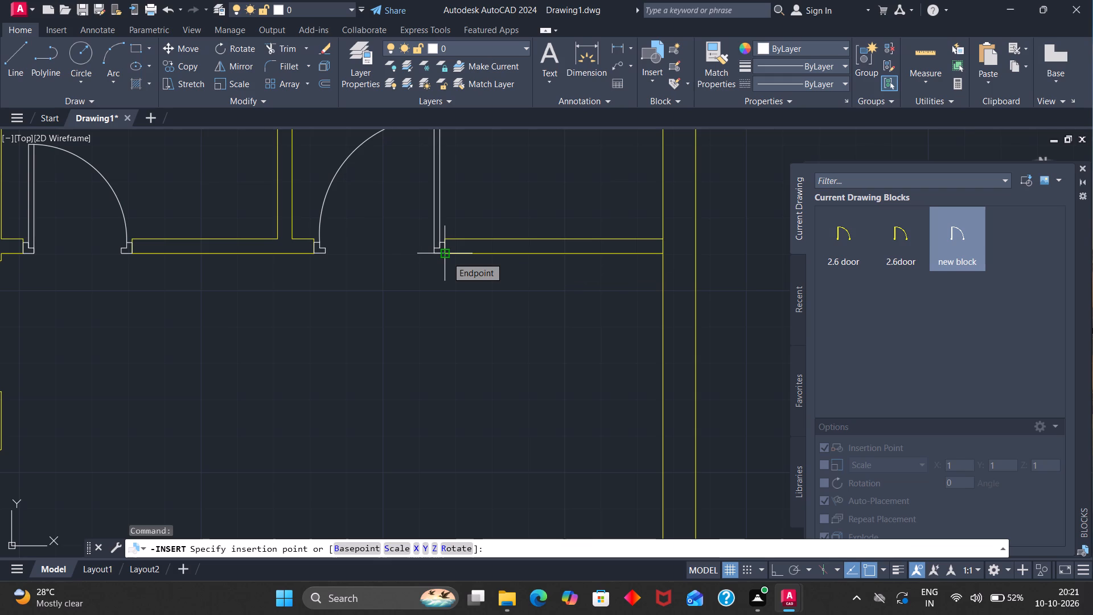
pyautogui.scroll(-3, 427, 346)
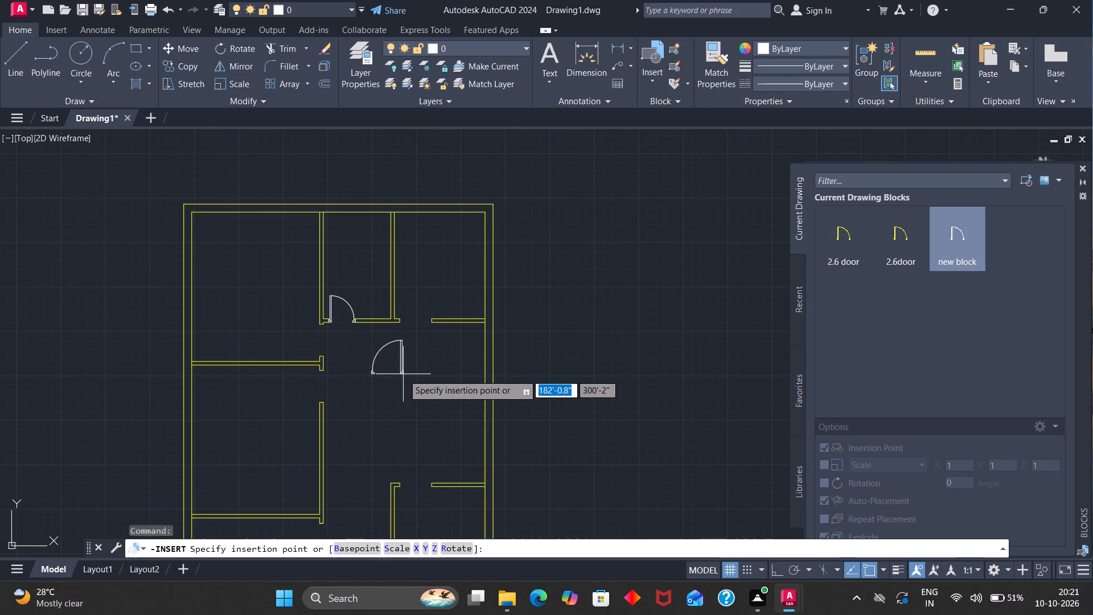
pyautogui.click(416, 379)
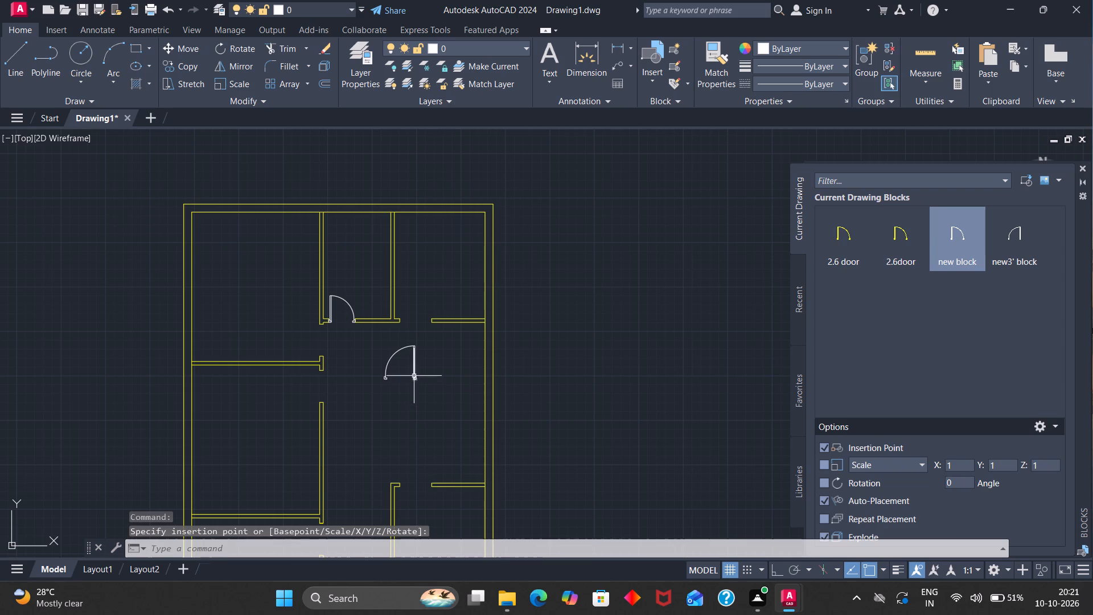
# Group all parts of the 3' door in the hall, including the leaf, swing arc and both jambs.
pyautogui.click(416, 373)
pyautogui.moveTo(428, 376); pyautogui.dragTo(401, 351)
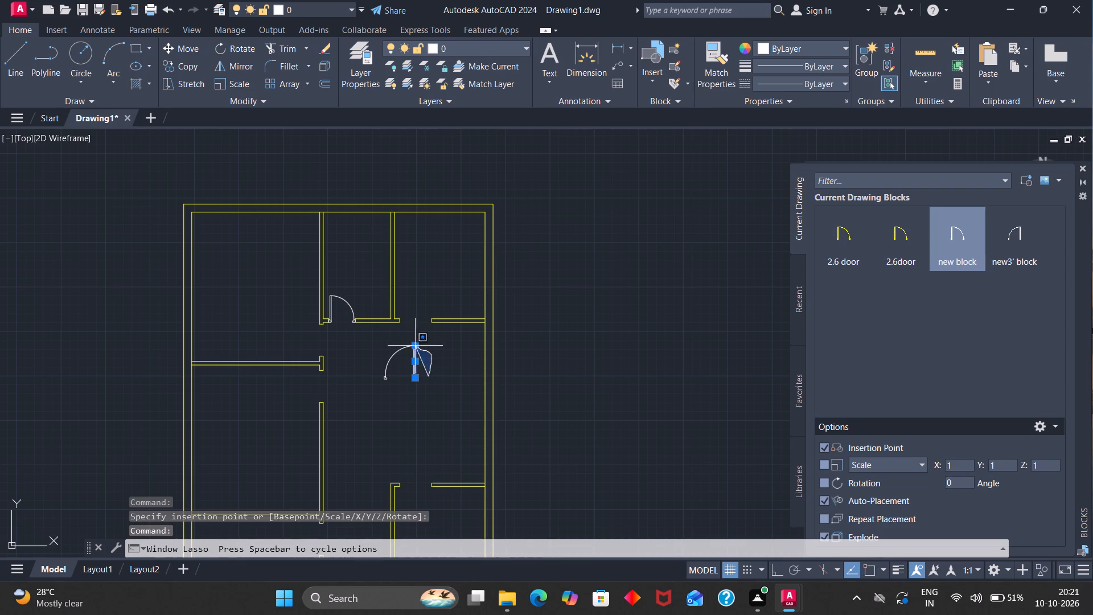
pyautogui.moveTo(401, 351); pyautogui.dragTo(402, 402)
pyautogui.moveTo(429, 364); pyautogui.dragTo(415, 340)
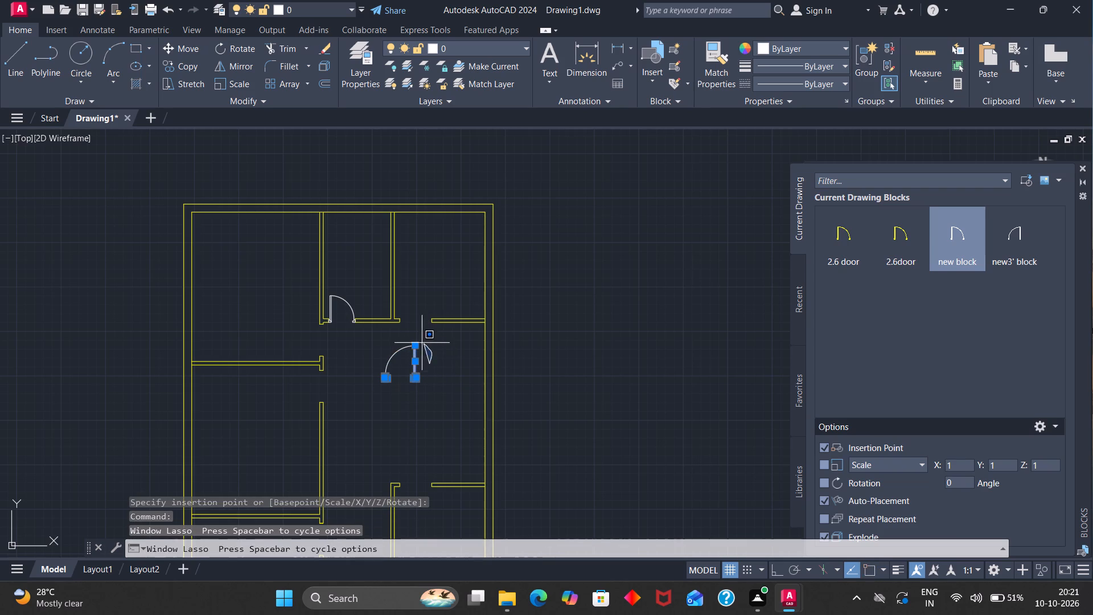
pyautogui.moveTo(415, 340); pyautogui.dragTo(385, 421)
pyautogui.press('g')
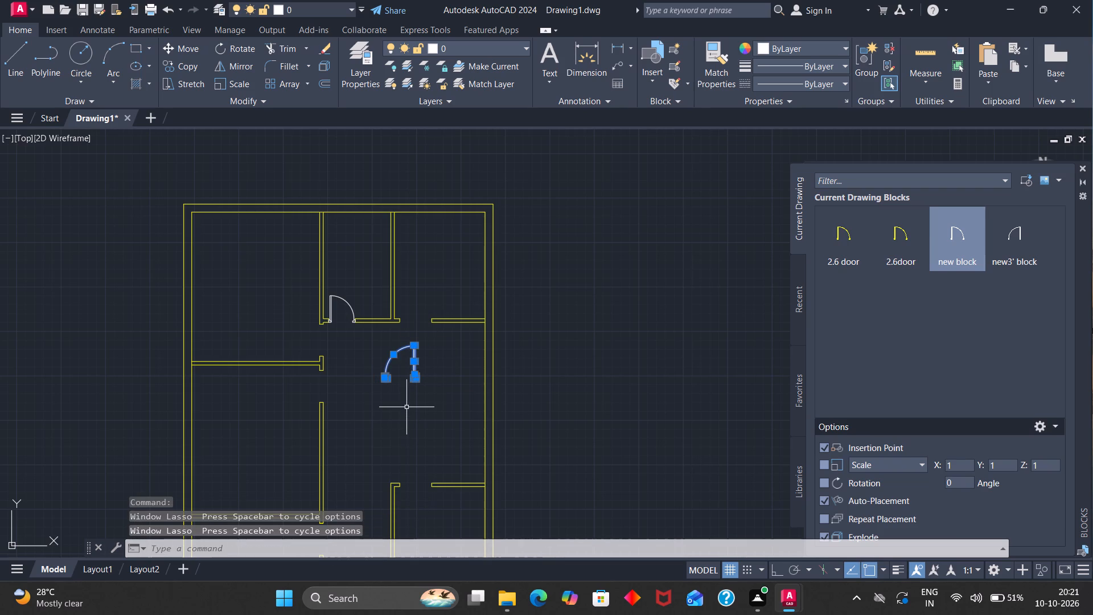
pyautogui.press('Return')
# Mirror the 3' door group about a vertical line through its hinge-side jamb end, keeping the original.
pyautogui.write('mi')
pyautogui.press('Return')
pyautogui.click(414, 373)
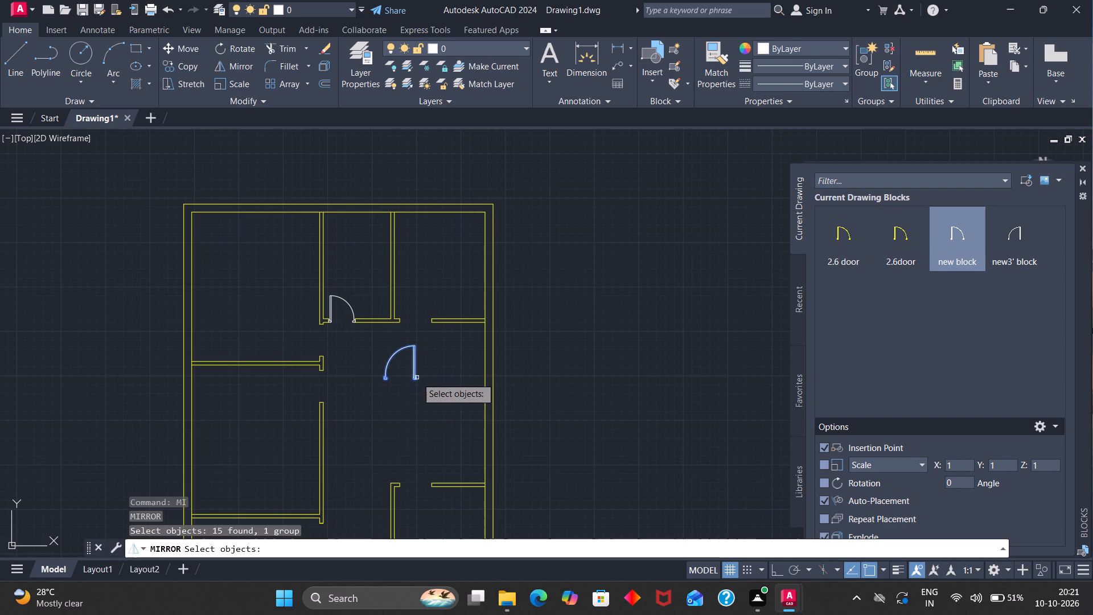
pyautogui.press('Return')
pyautogui.scroll(3, 415, 383)
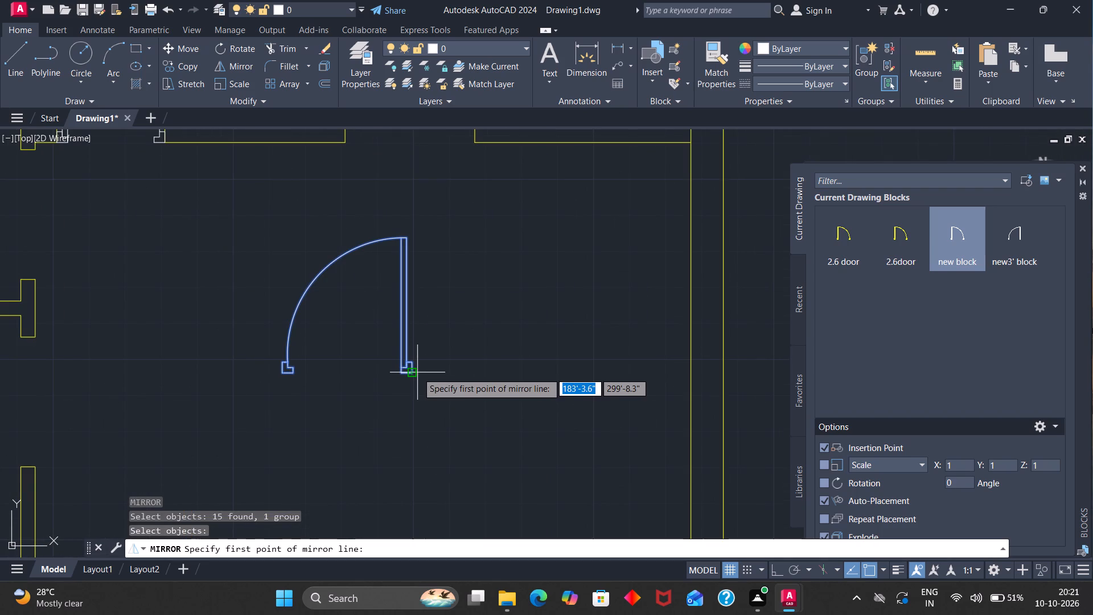
pyautogui.click(415, 373)
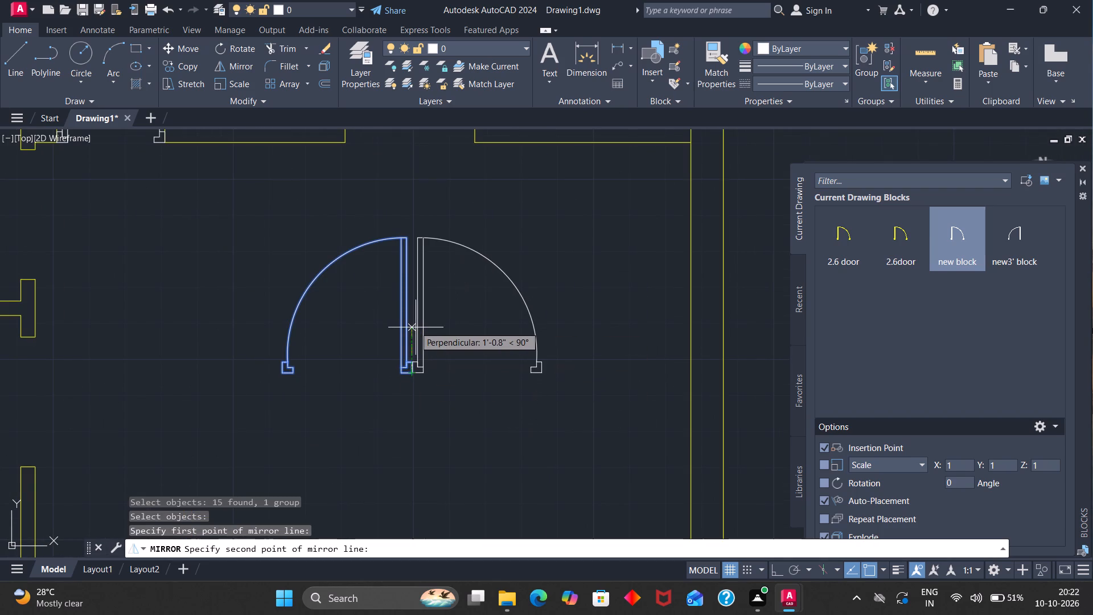
pyautogui.click(414, 326)
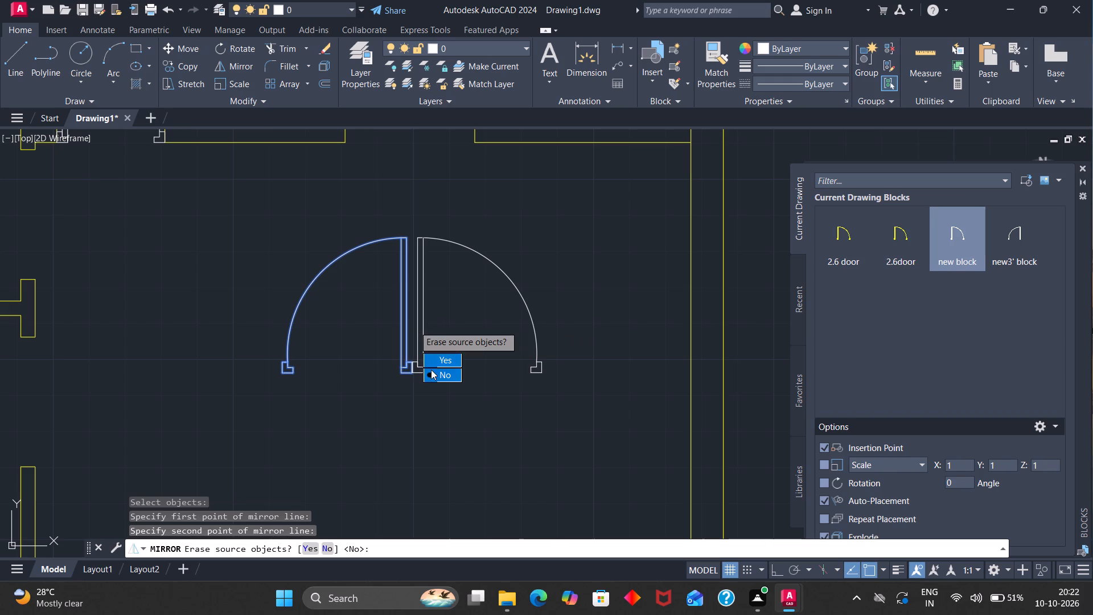
pyautogui.moveTo(431, 370); pyautogui.dragTo(414, 326)
# Move the mirrored 3' door from its hinge-side jamb corner to the left jamb of the upper-right room's opening.
pyautogui.click(417, 337)
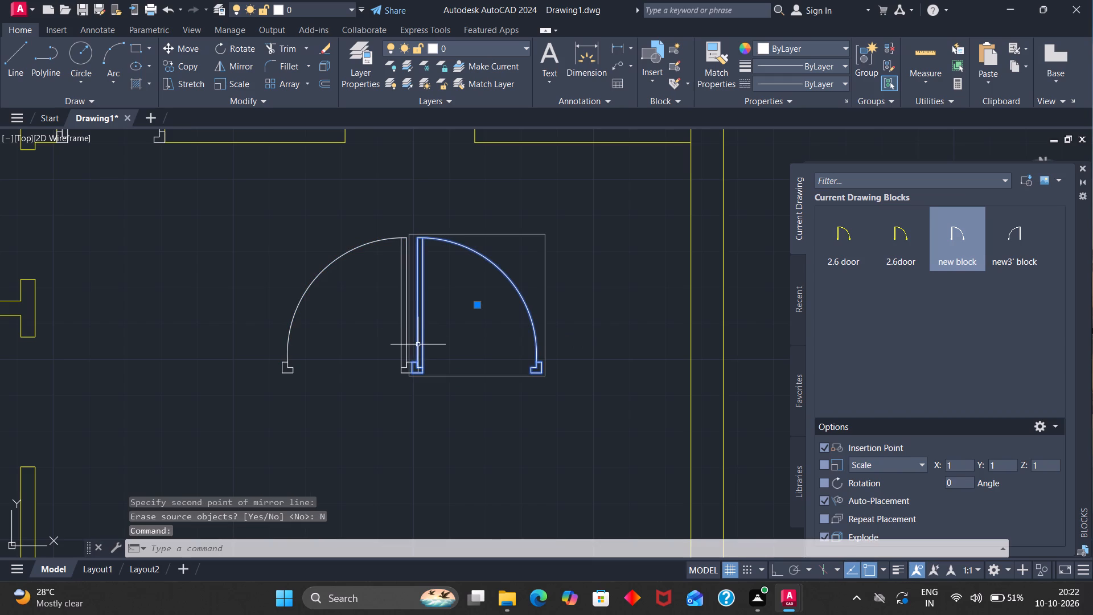
pyautogui.press('m')
pyautogui.press('Return')
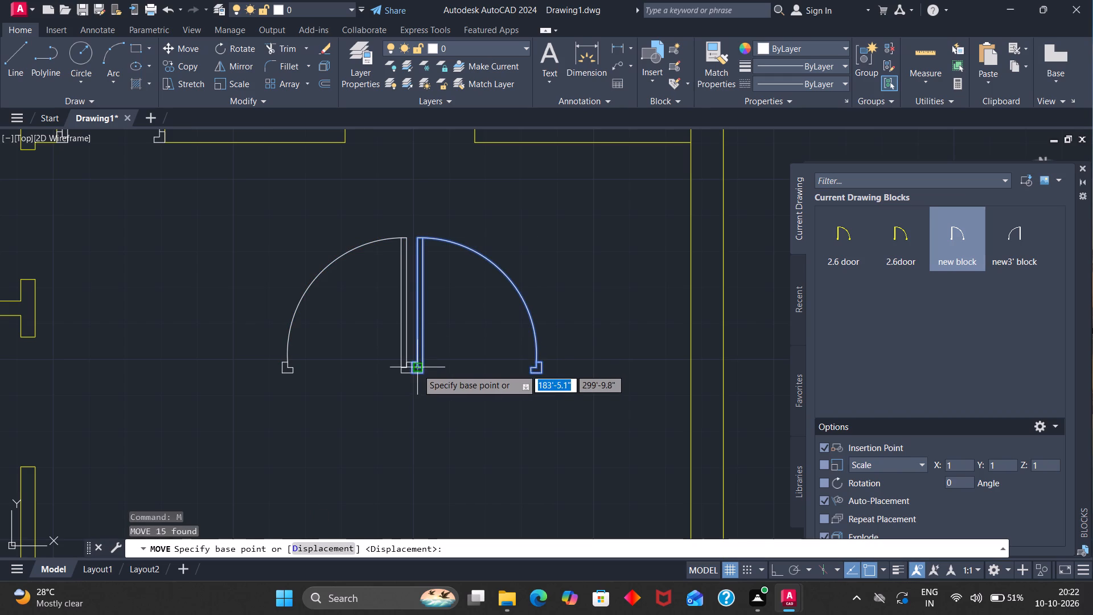
pyautogui.click(413, 372)
pyautogui.scroll(-2, 421, 309)
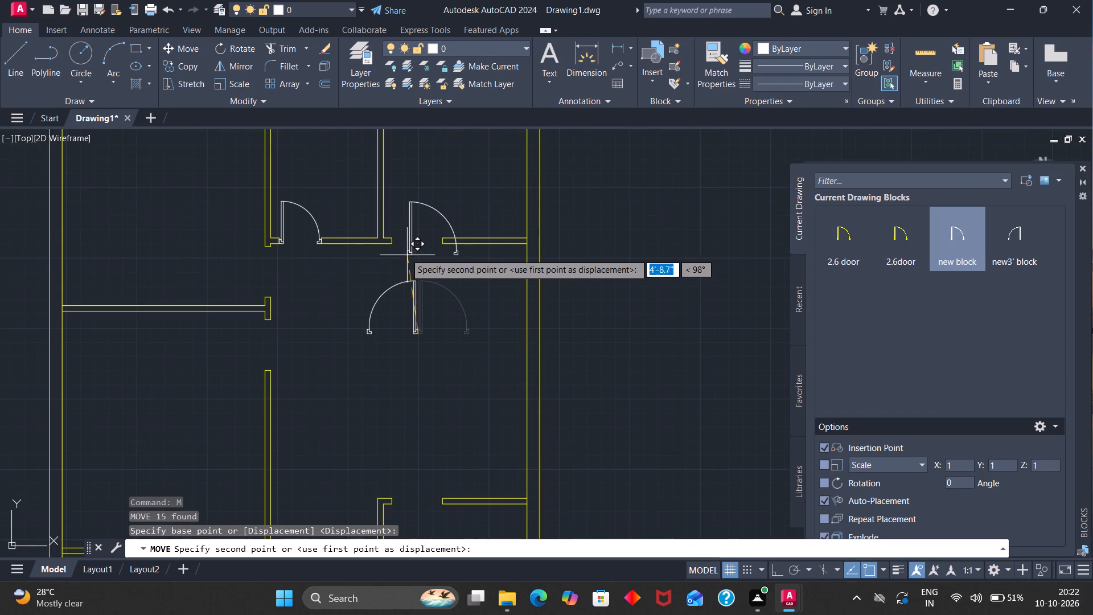
pyautogui.click(395, 243)
# Place the 3' door being moved at the left jamb of the upper-right room's opening.
pyautogui.scroll(3, 395, 243)
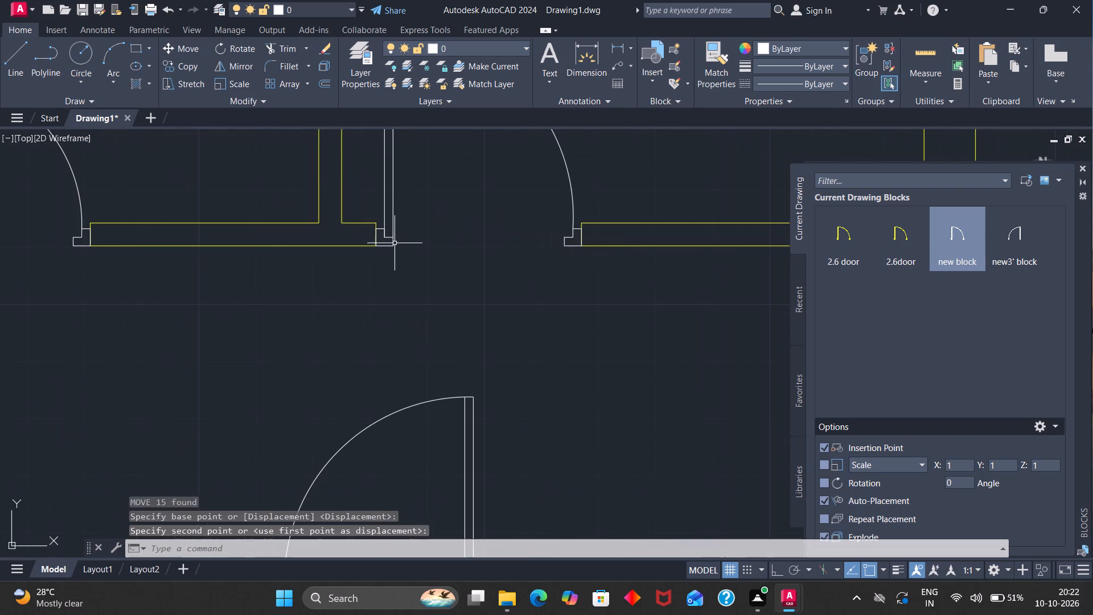
# Rotate the remaining 3' door in the hall 90° counterclockwise about its hinge-side jamb corner.
pyautogui.scroll(-3, 395, 243)
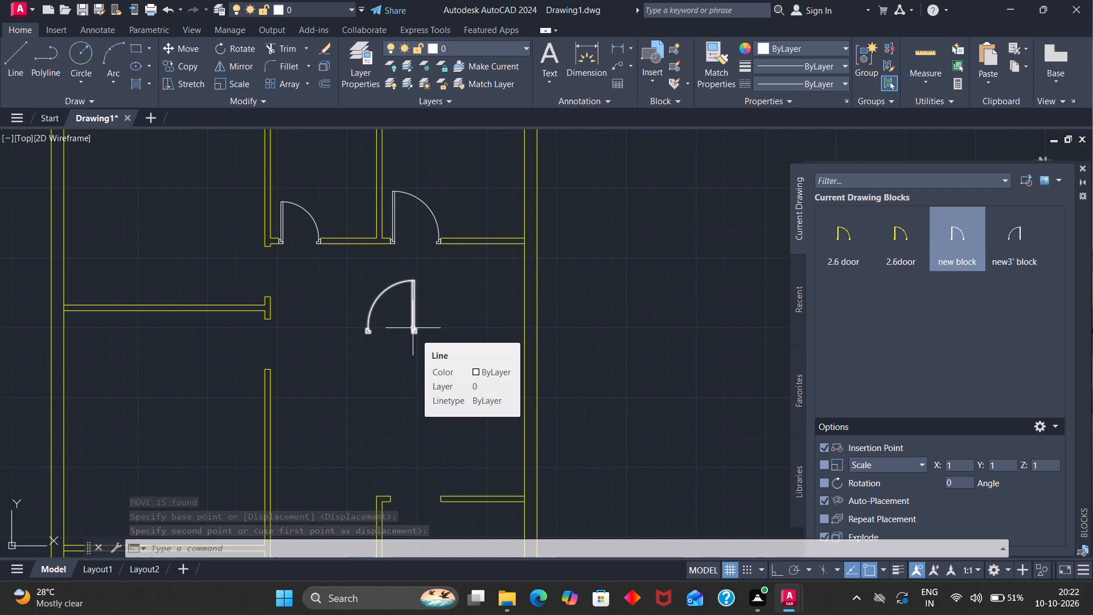
pyautogui.click(413, 328)
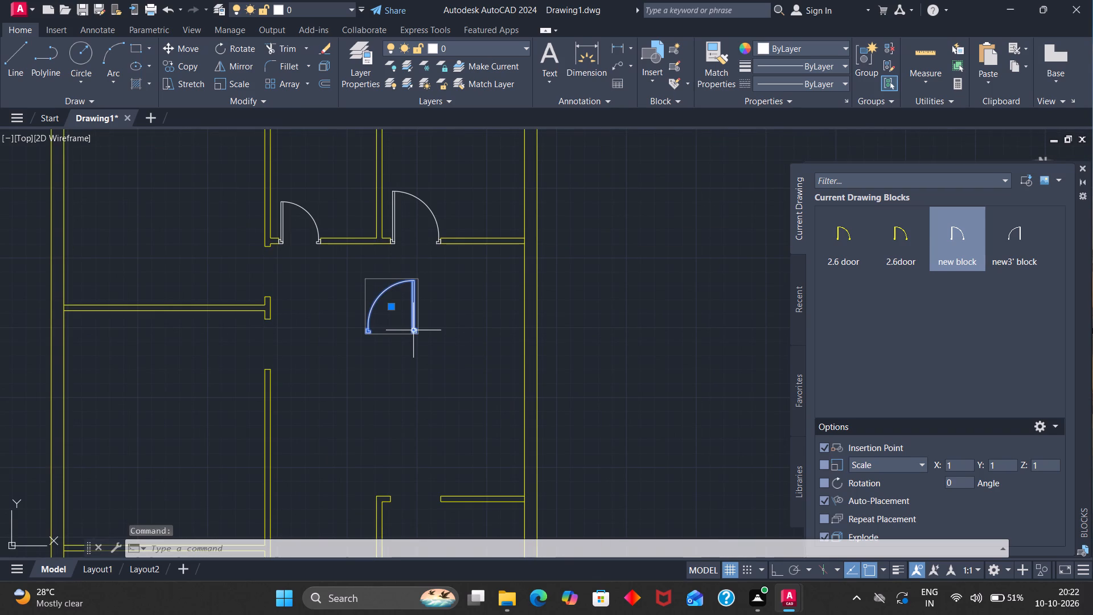
pyautogui.press('r')
pyautogui.press('o')
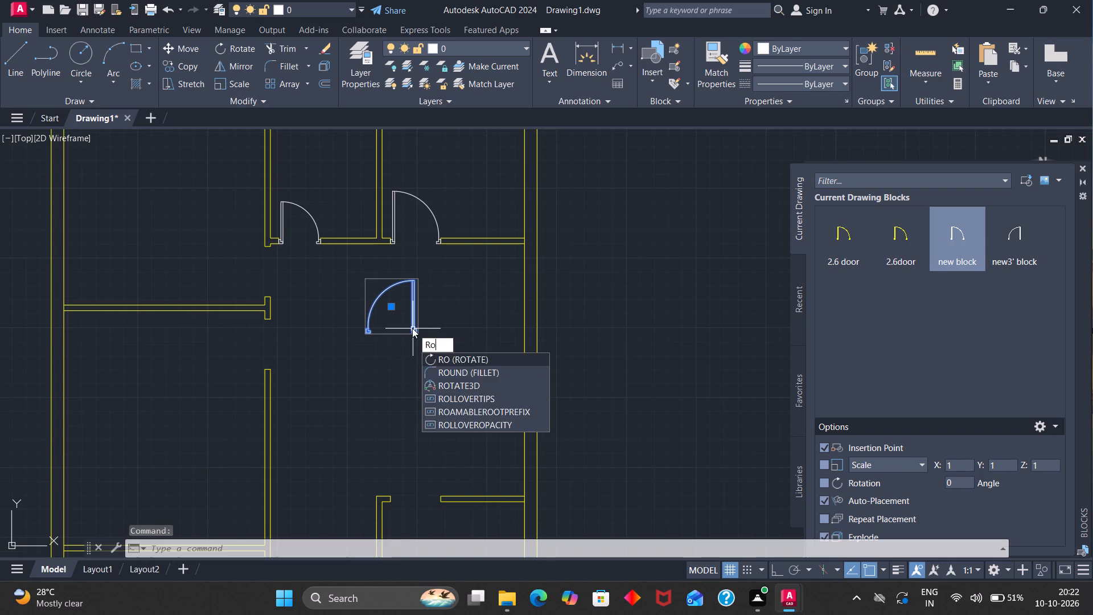
pyautogui.press('Return')
pyautogui.click(411, 335)
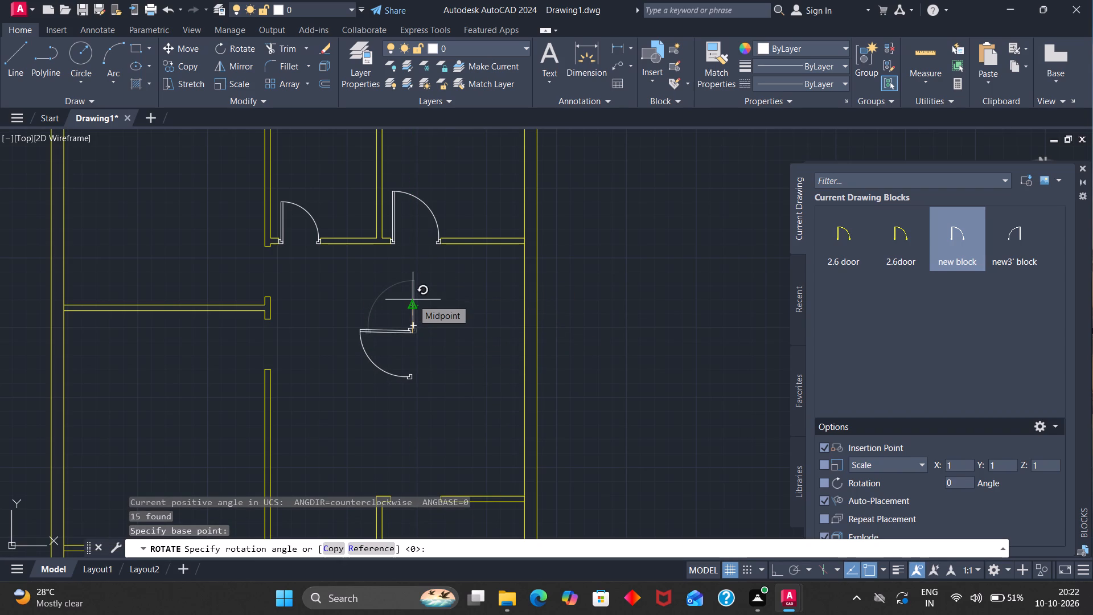
pyautogui.click(412, 299)
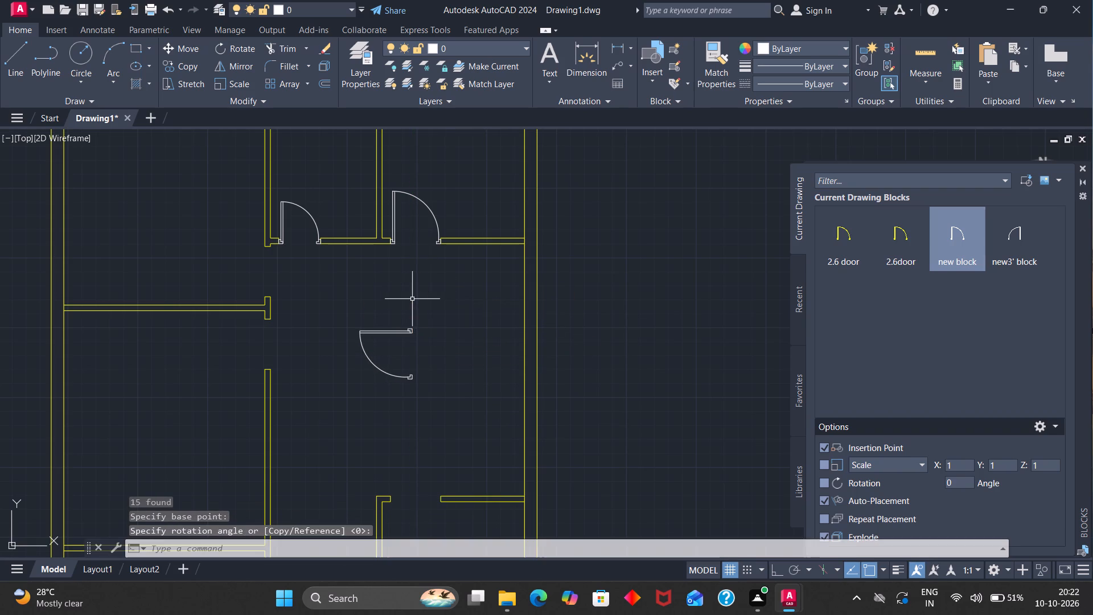
# Move the rotated 3' door from its hinge-side jamb corner to the upper jamb of the middle-left room's opening.
pyautogui.click(411, 327)
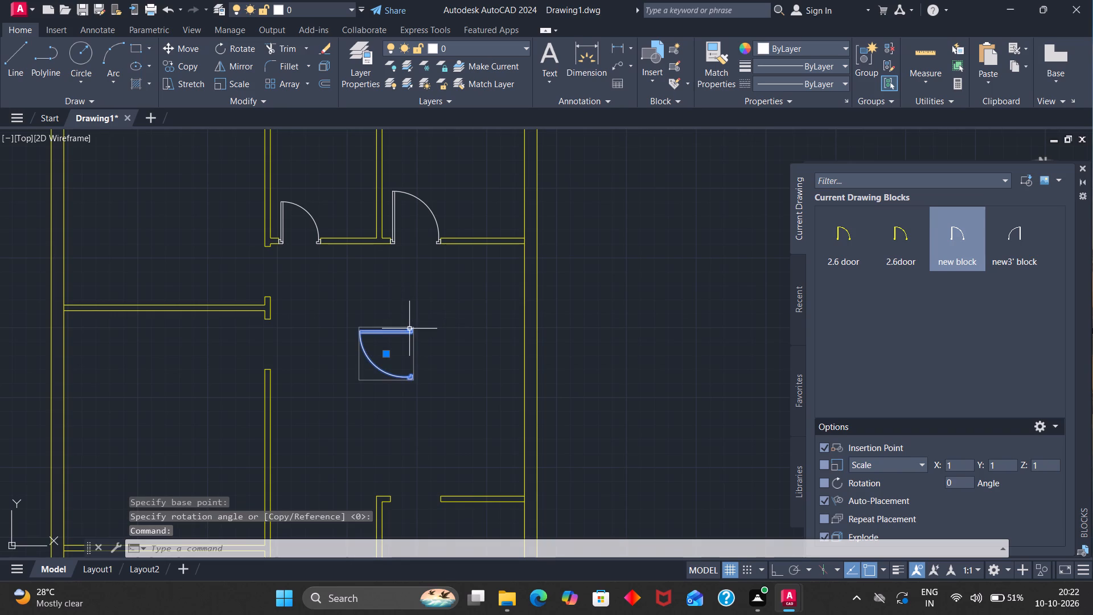
pyautogui.press('m')
pyautogui.press('Return')
pyautogui.scroll(3, 412, 325)
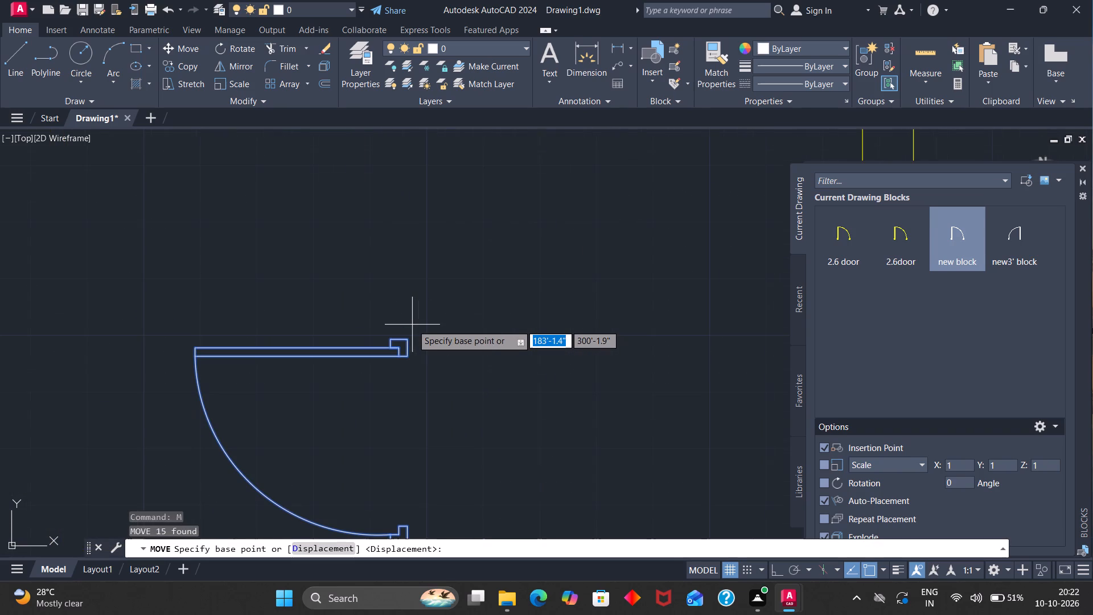
pyautogui.click(408, 337)
pyautogui.scroll(-3, 216, 316)
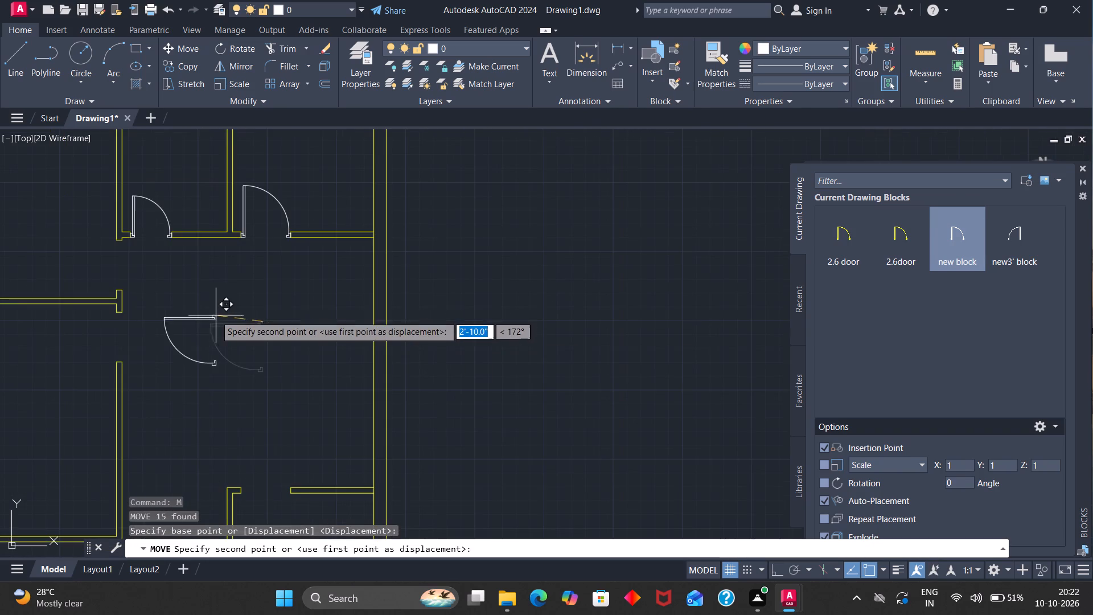
pyautogui.scroll(2, 124, 315)
pyautogui.click(118, 305)
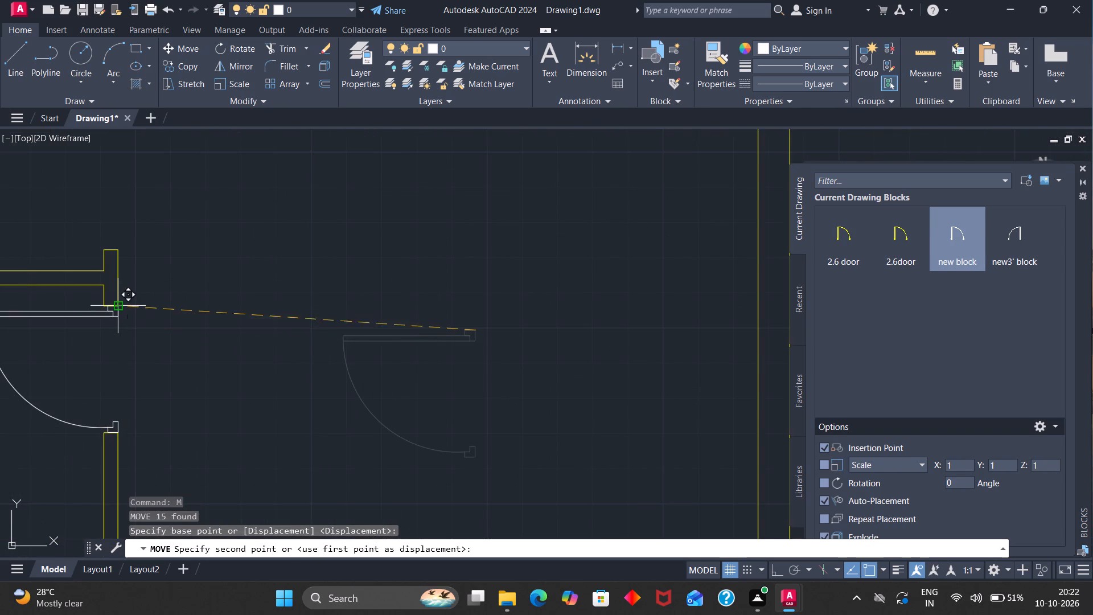
pyautogui.scroll(-3, 126, 300)
# Mirror the middle-left room's 3' door about a horizontal line through its hinge-side jamb corner, keeping the original.
pyautogui.click(117, 304)
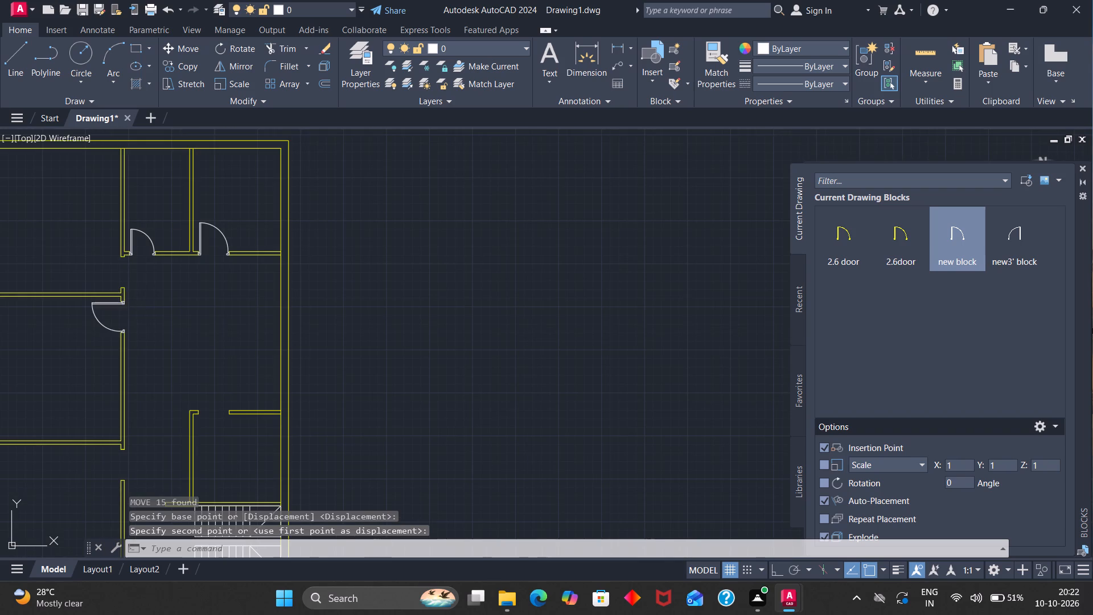
pyautogui.press('m')
pyautogui.press('i')
pyautogui.press('Return')
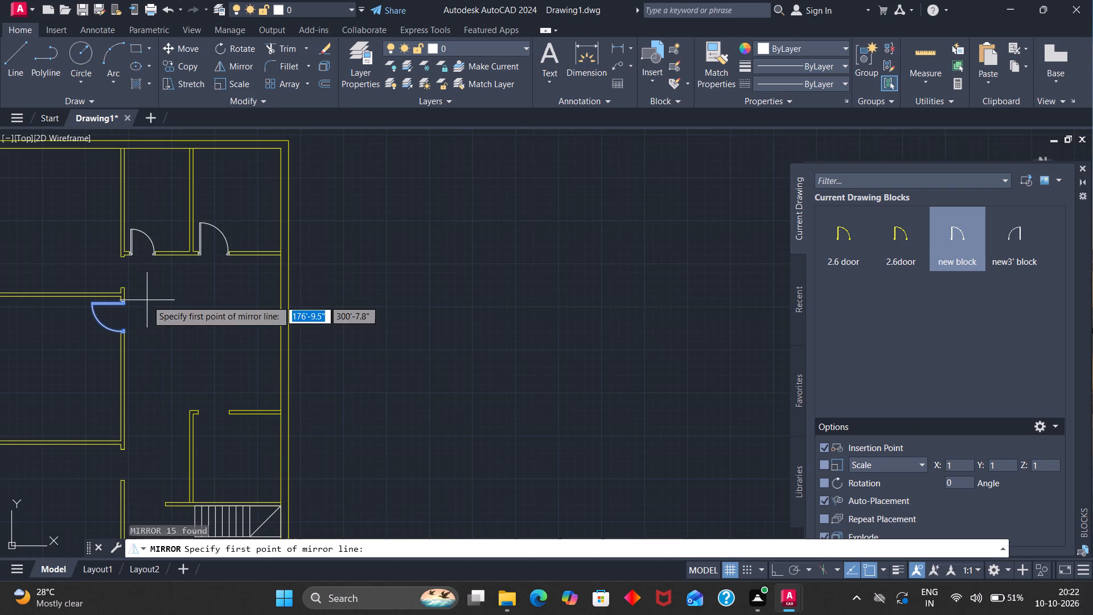
pyautogui.scroll(3, 128, 298)
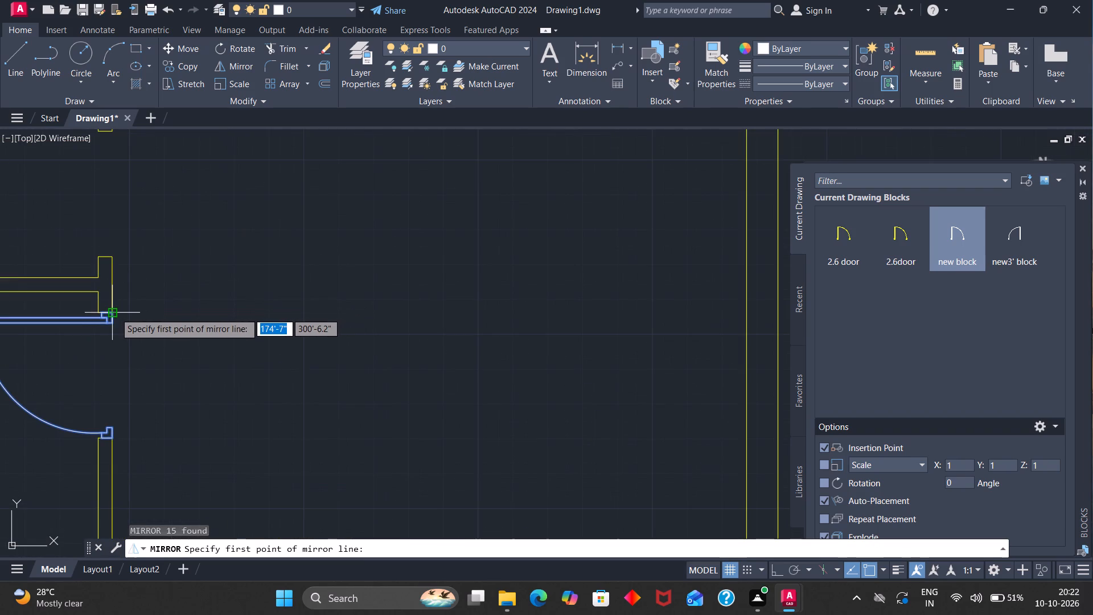
pyautogui.click(115, 313)
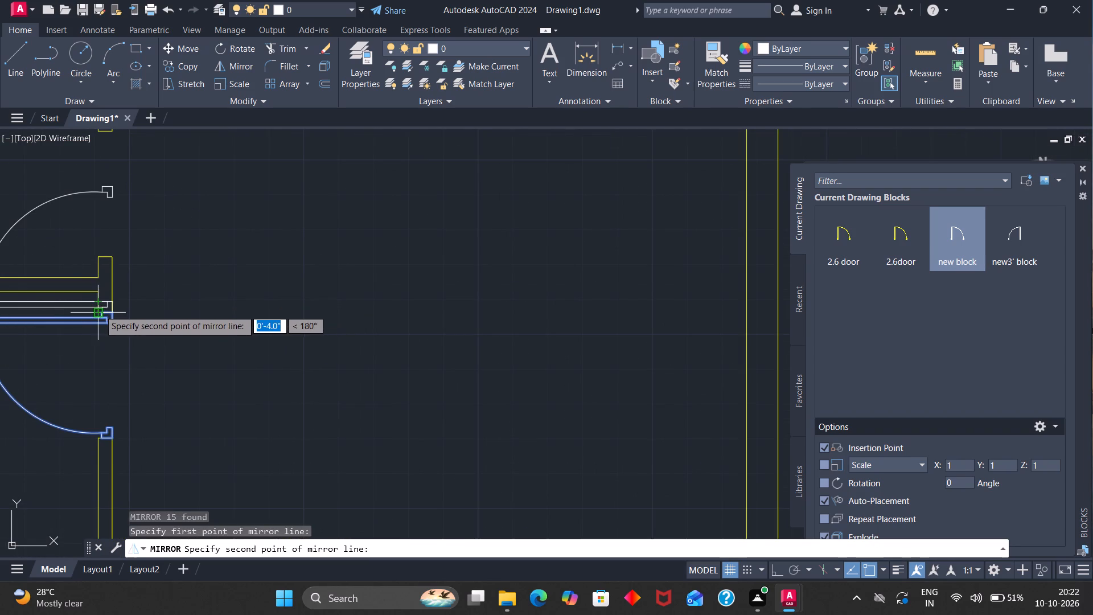
pyautogui.click(100, 310)
pyautogui.moveTo(132, 352); pyautogui.dragTo(100, 310)
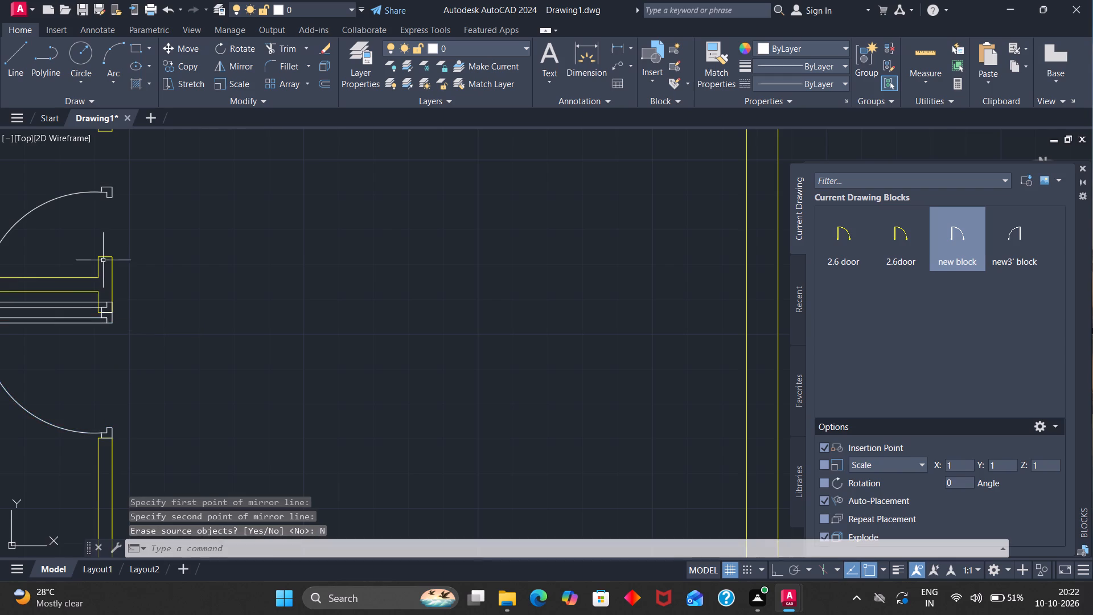
# Move the mirrored 3' door from its latch-side jamb corner to the upper jamb of the upper-left room's opening.
pyautogui.scroll(-1, 108, 235)
pyautogui.click(107, 206)
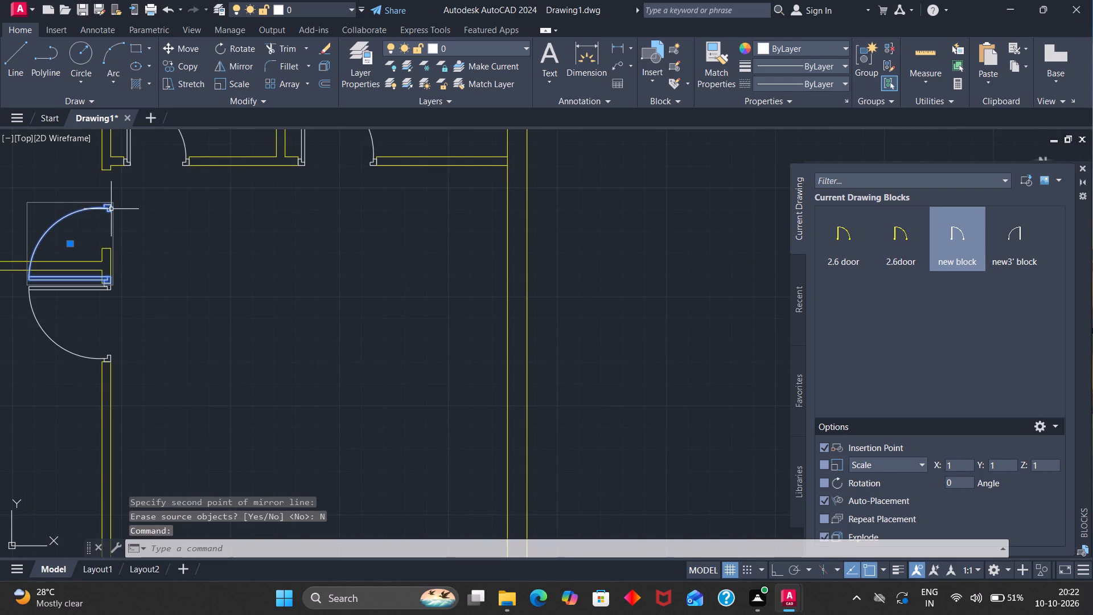
pyautogui.press('m')
pyautogui.press('Return')
pyautogui.scroll(3, 115, 204)
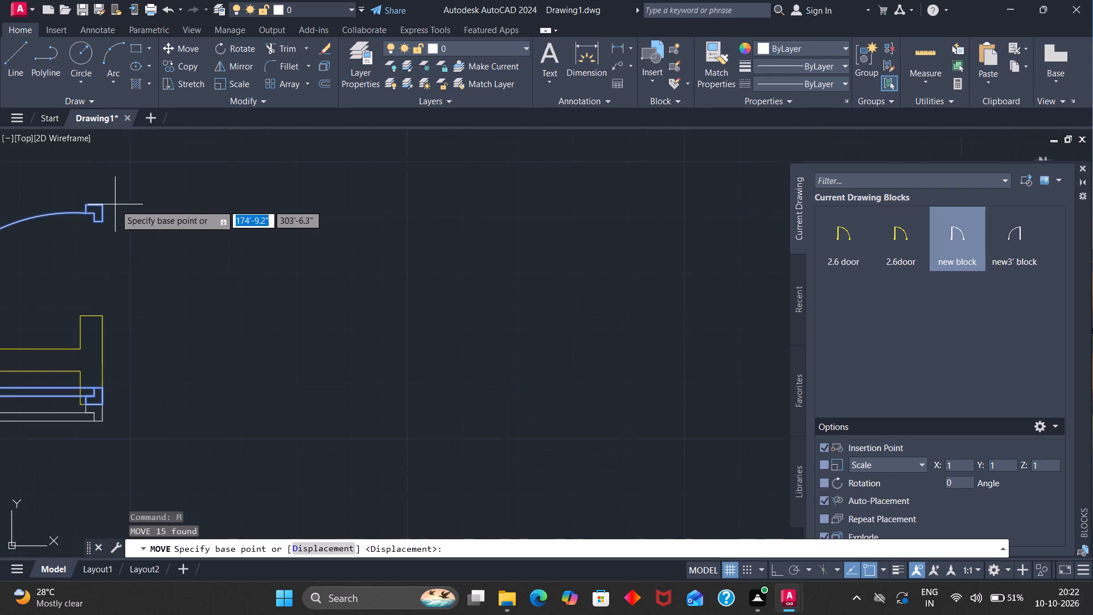
pyautogui.click(105, 204)
pyautogui.scroll(-3, 108, 200)
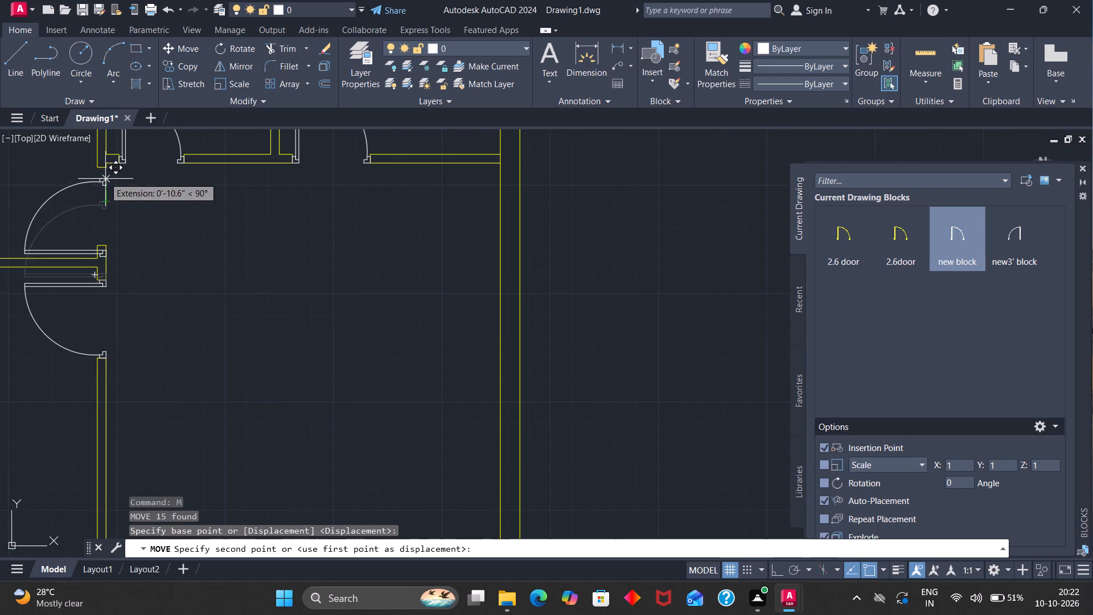
pyautogui.scroll(2, 104, 167)
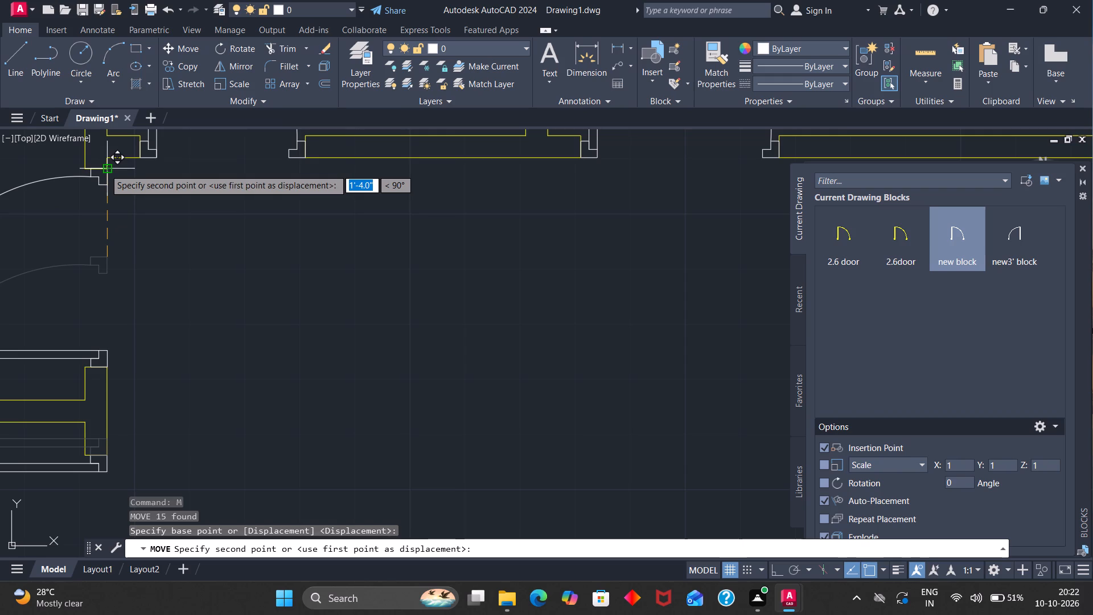
pyautogui.click(105, 169)
# Copy the middle-left room's 3' door to the lower-left room's opening and into the room above the staircase.
pyautogui.scroll(-3, 165, 187)
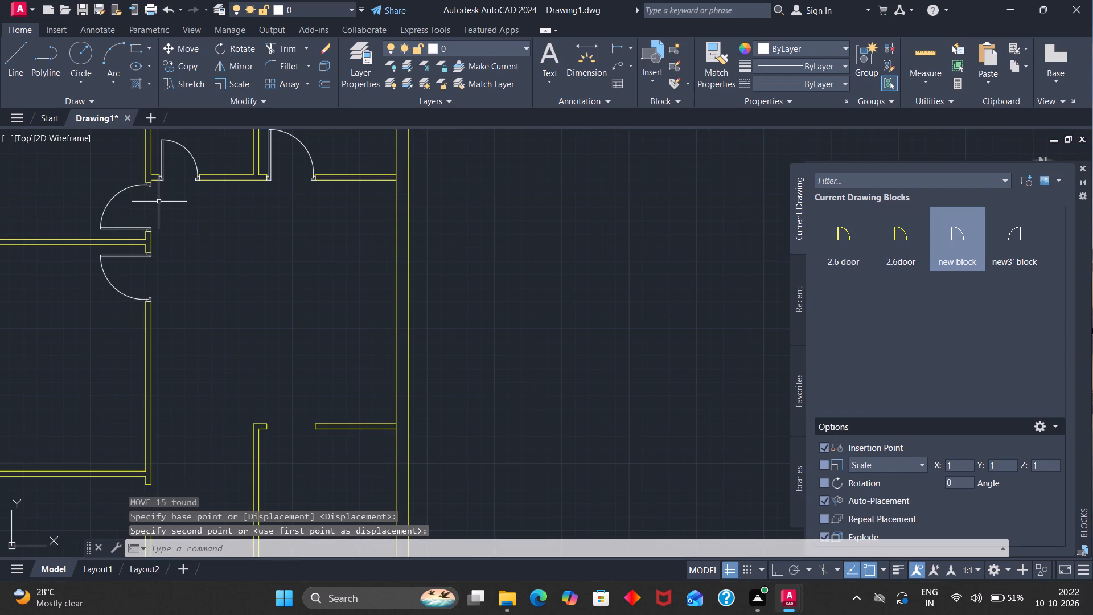
pyautogui.scroll(-3, 158, 204)
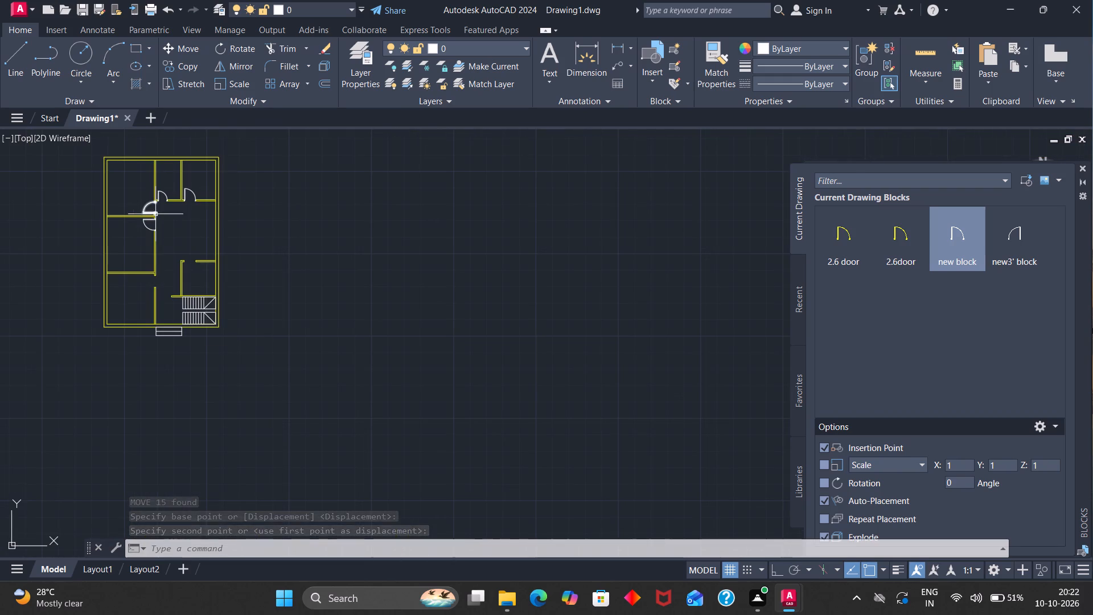
pyautogui.scroll(2, 140, 237)
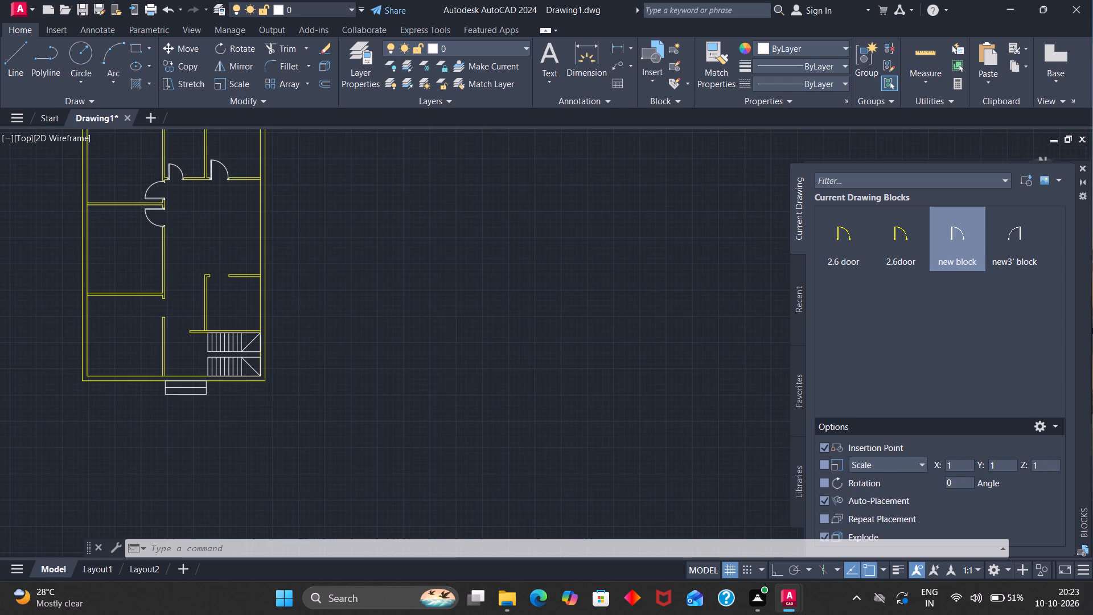
pyautogui.scroll(1, 140, 237)
pyautogui.scroll(-1, 140, 237)
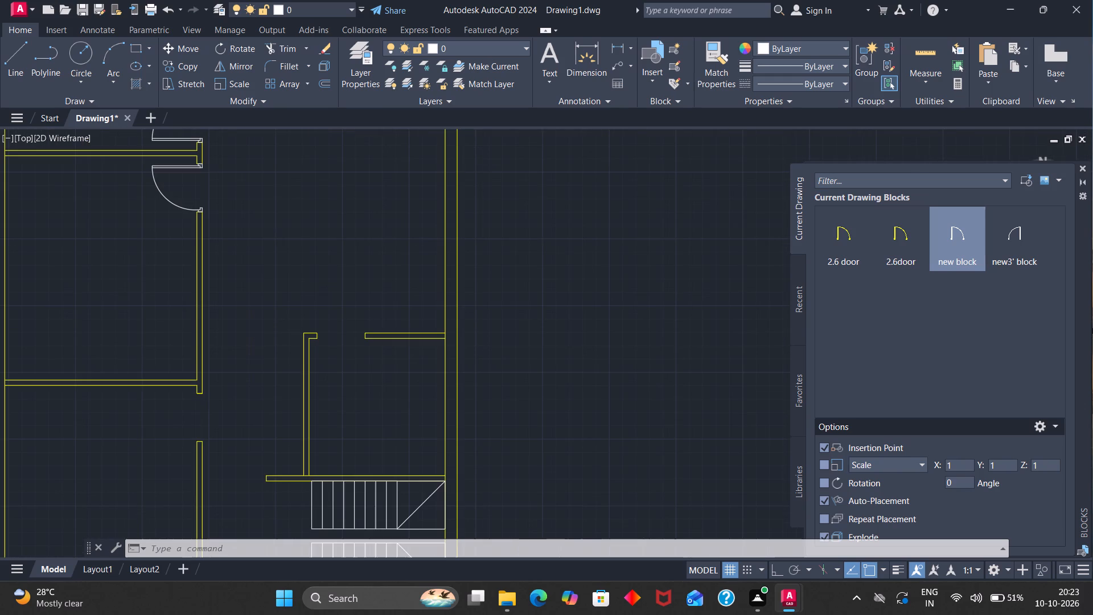
pyautogui.scroll(-1, 171, 227)
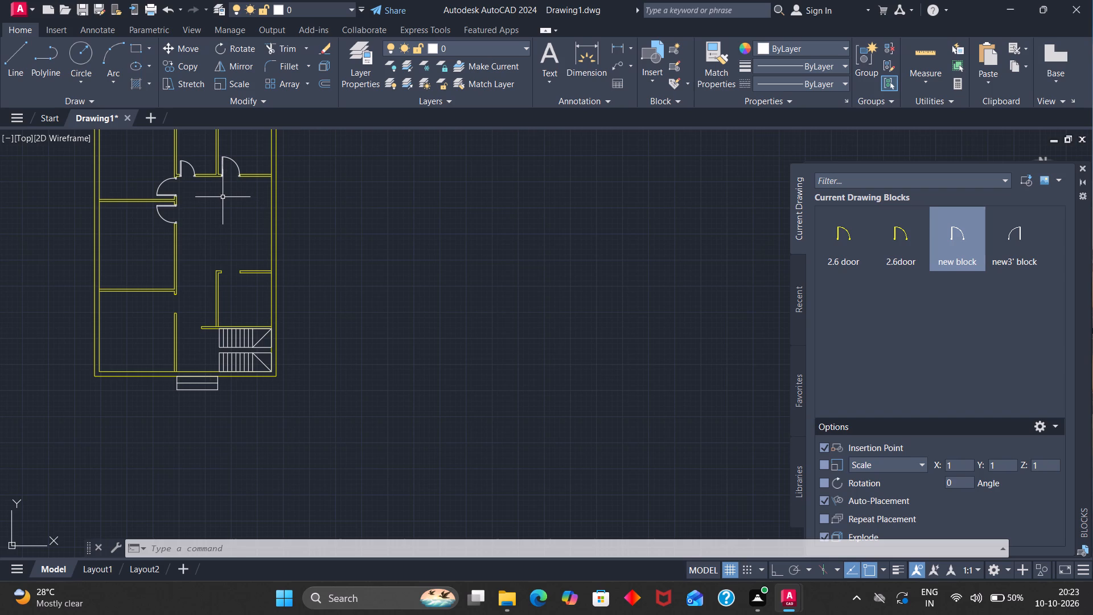
pyautogui.click(172, 207)
pyautogui.press('c')
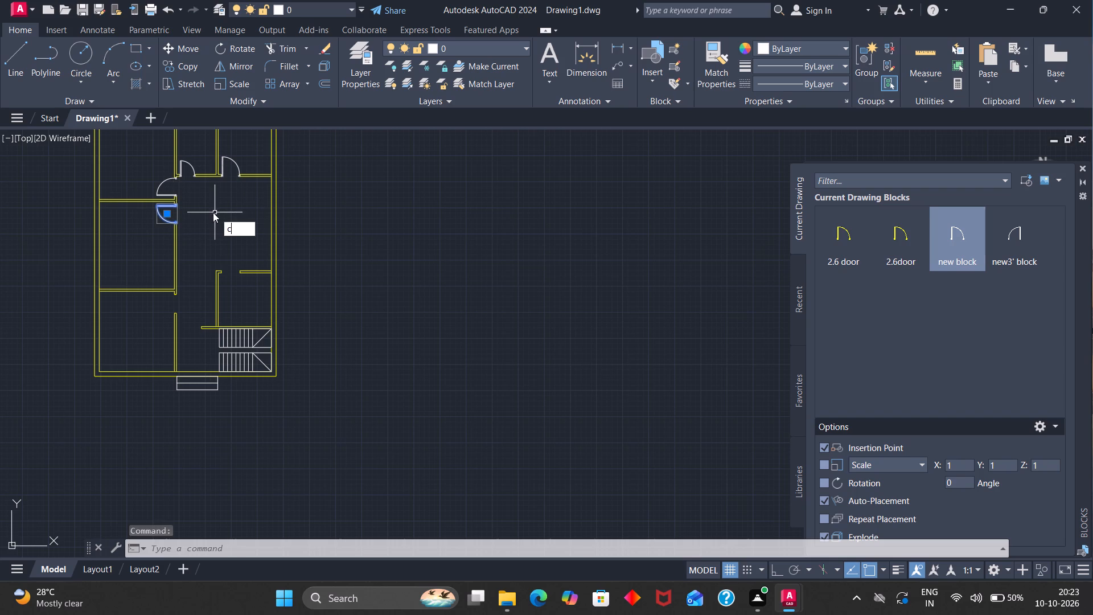
pyautogui.press('o')
pyautogui.press('Return')
pyautogui.scroll(3, 183, 204)
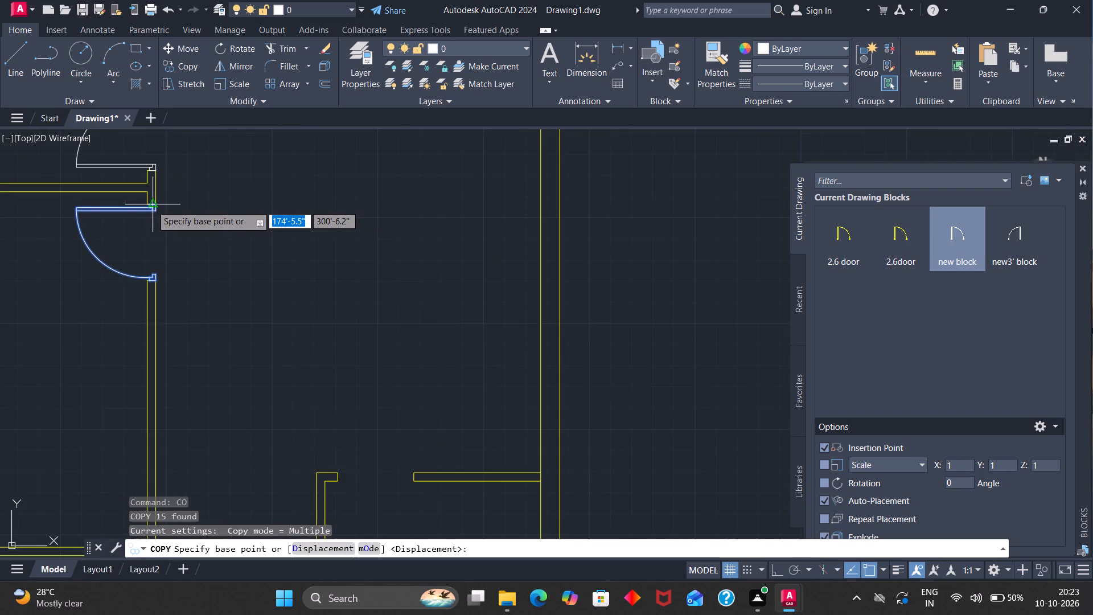
pyautogui.click(155, 205)
pyautogui.scroll(-4, 150, 251)
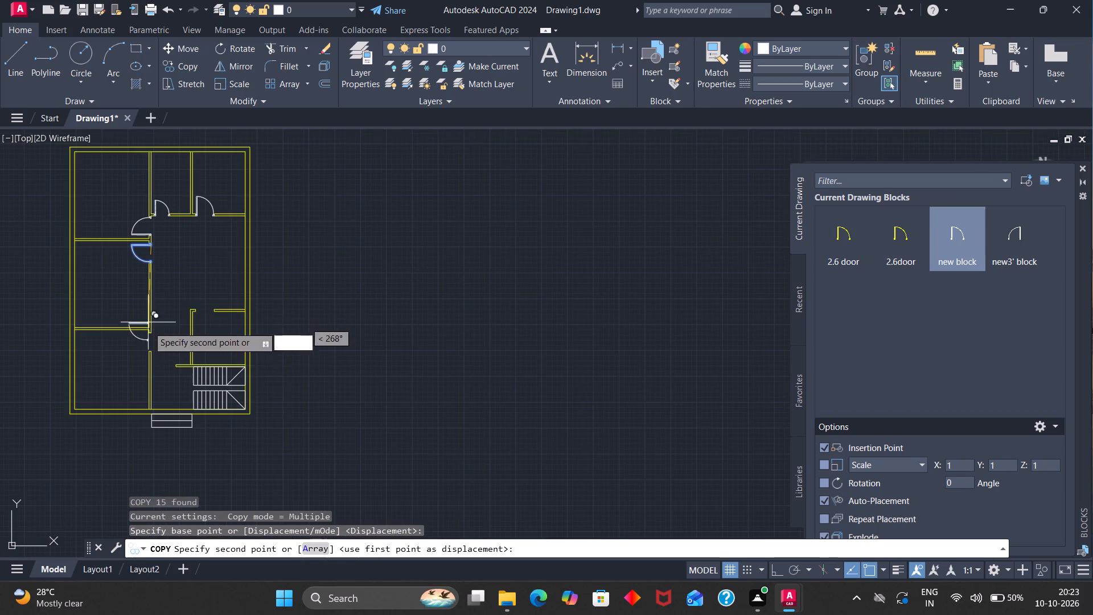
pyautogui.scroll(4, 145, 339)
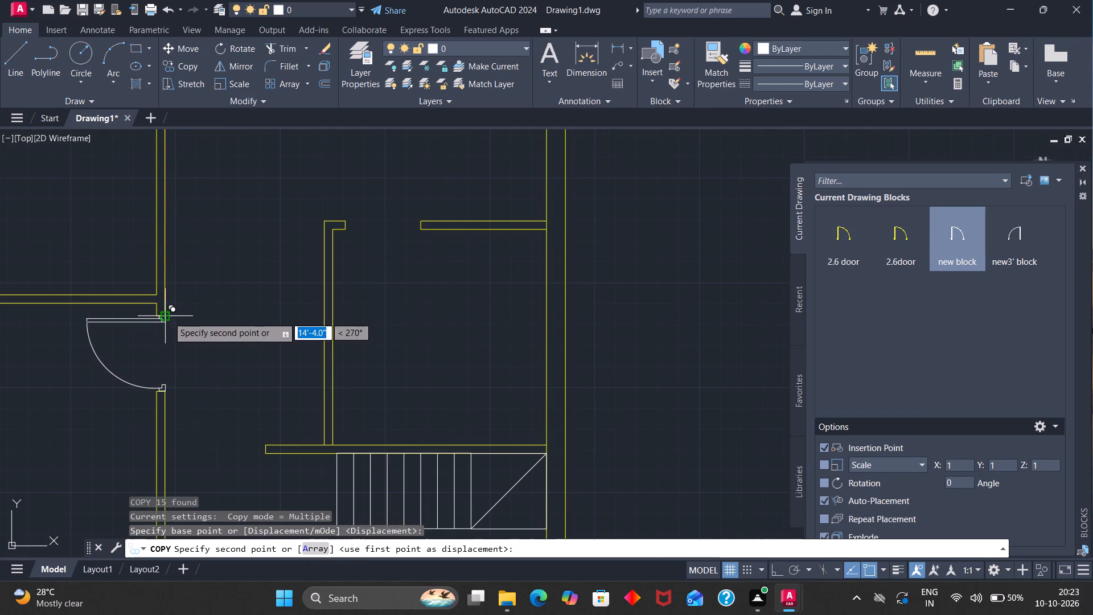
pyautogui.click(168, 317)
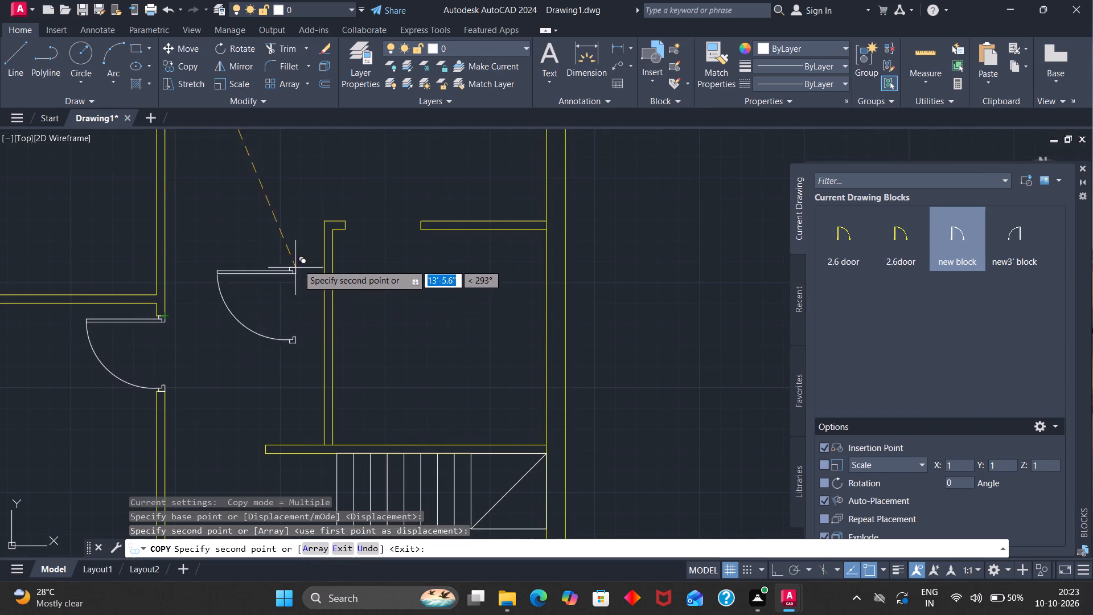
pyautogui.click(455, 289)
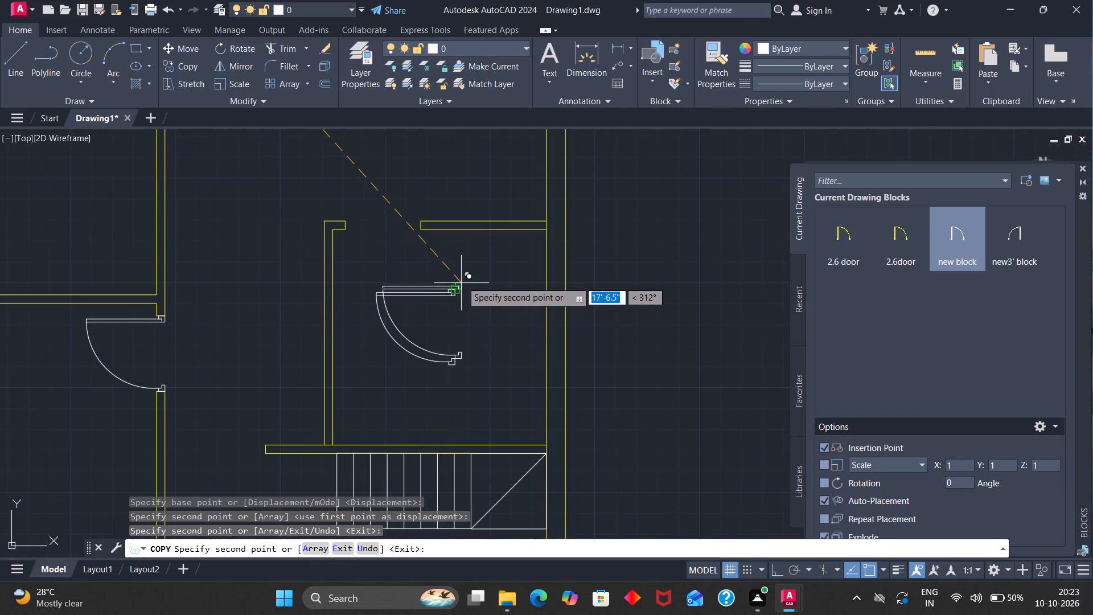
pyautogui.press('Escape')
# Rotate the 3' door copy in the room above the staircase 90° counterclockwise about its hinge-side jamb corner.
pyautogui.click(437, 295)
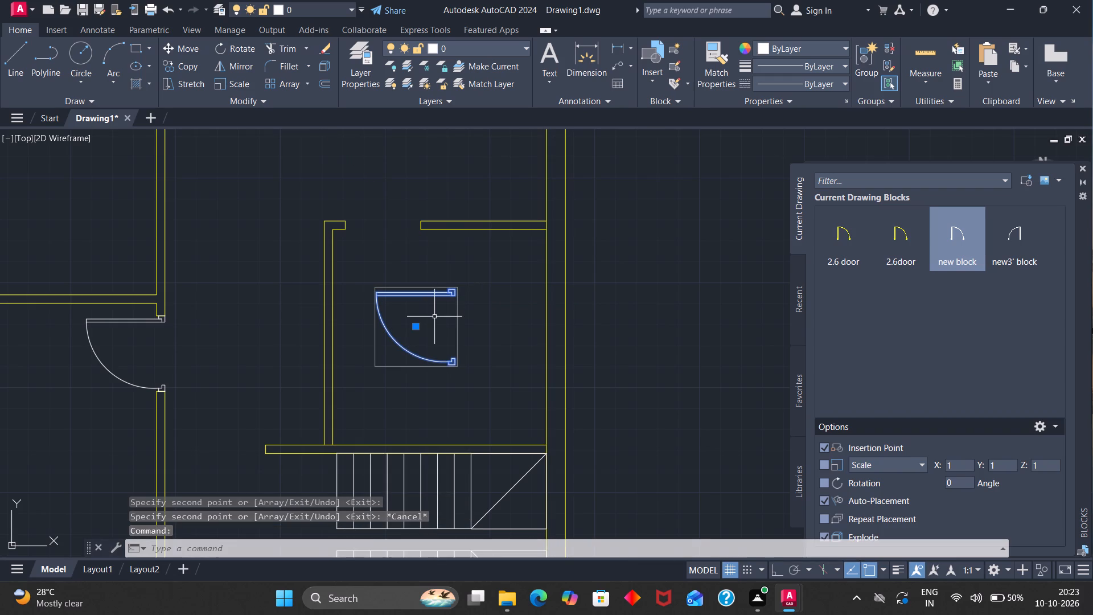
pyautogui.write('ro')
pyautogui.press('Return')
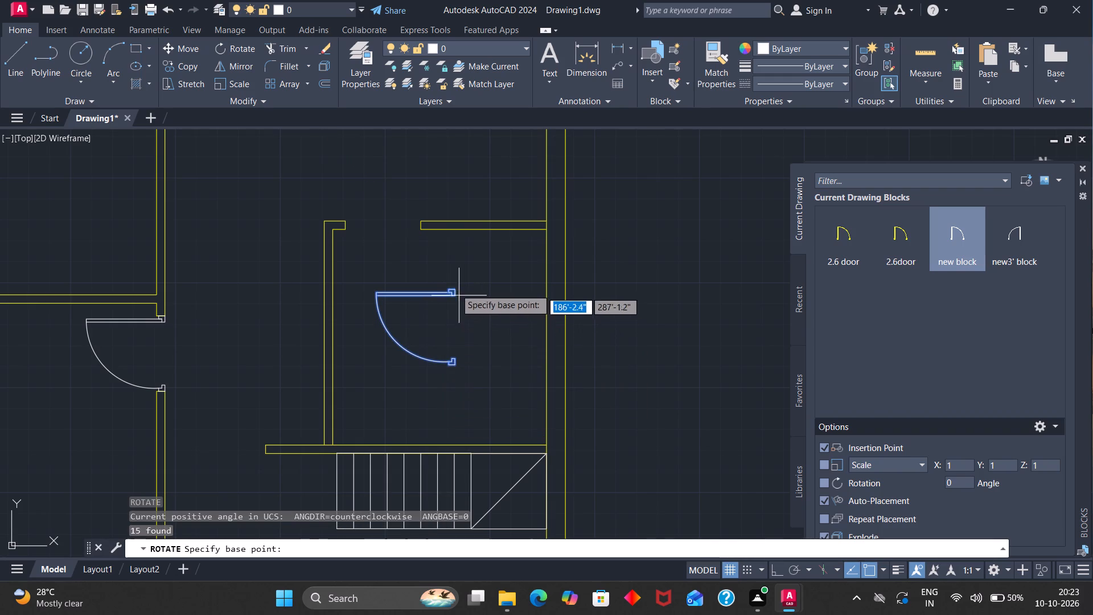
pyautogui.click(453, 286)
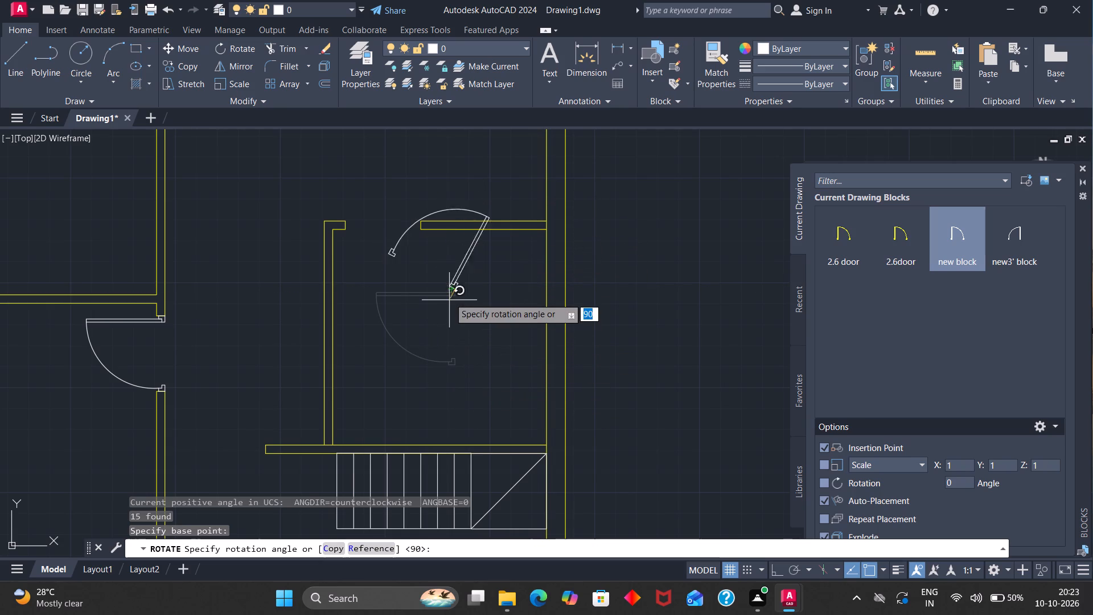
pyautogui.click(452, 229)
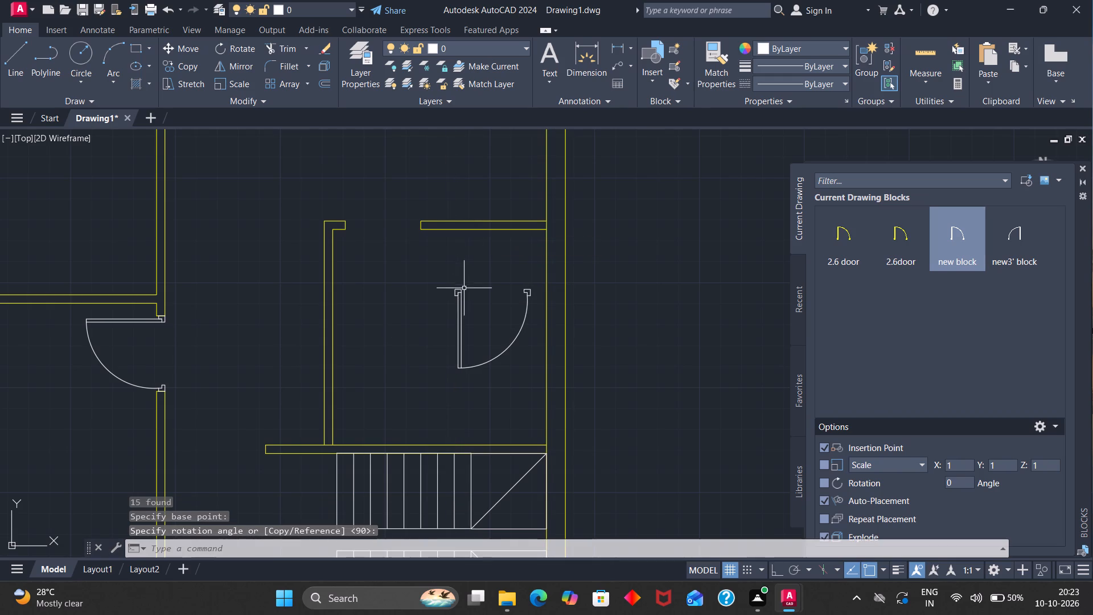
# Move the rotated 3' door above the staircase from its outer hinge-side jamb corner to the upper-left corner of that room's top-wall opening.
pyautogui.click(460, 288)
pyautogui.press('m')
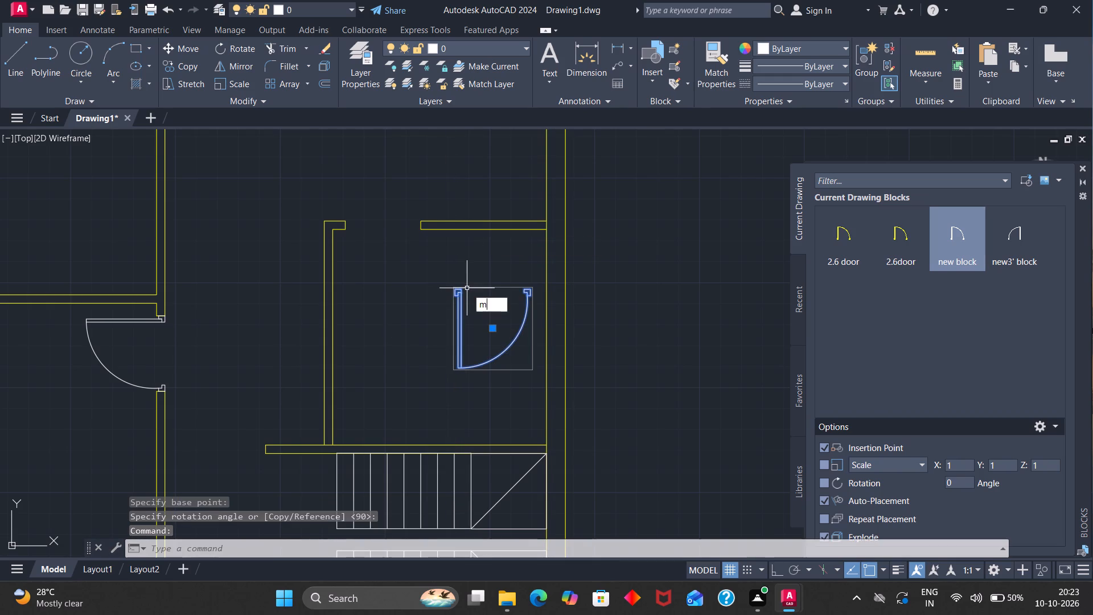
pyautogui.press('Return')
pyautogui.scroll(4, 454, 289)
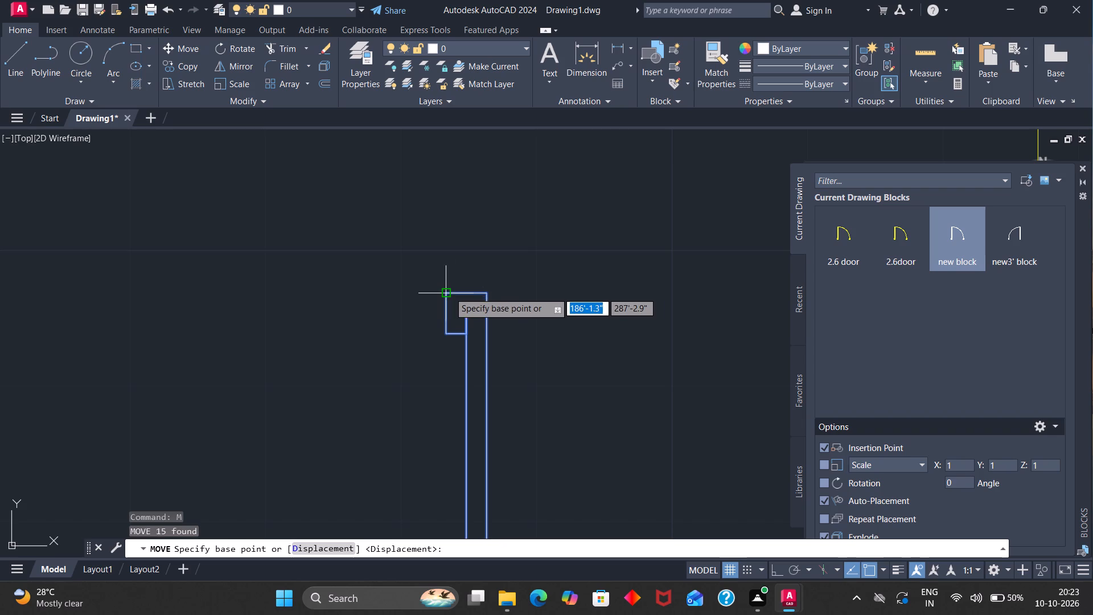
pyautogui.click(449, 292)
pyautogui.scroll(-4, 398, 290)
pyautogui.scroll(-1, 331, 270)
pyautogui.scroll(3, 277, 223)
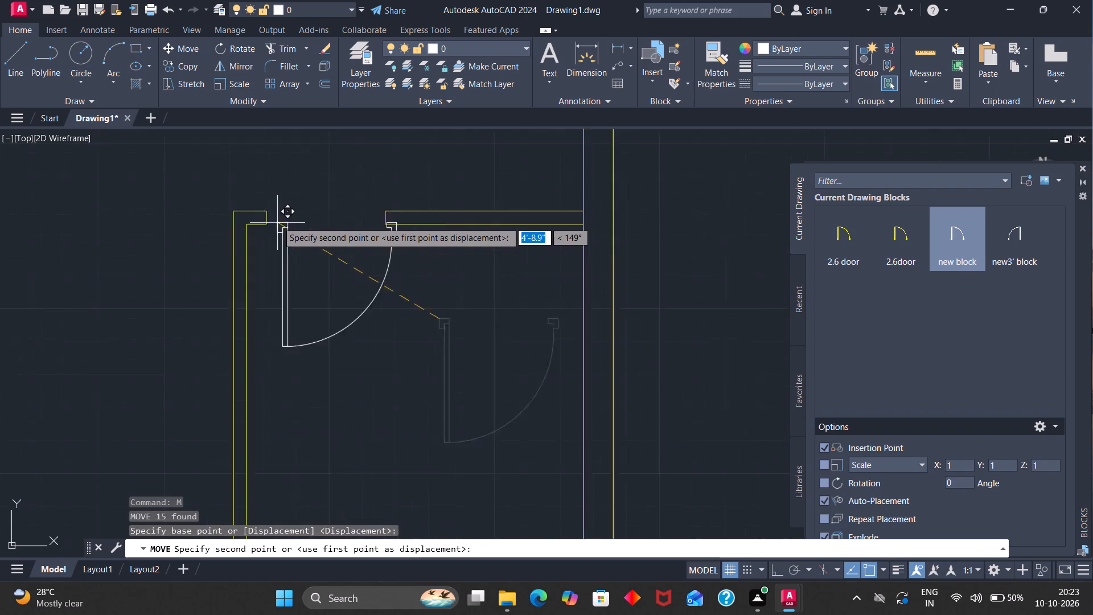
pyautogui.click(244, 194)
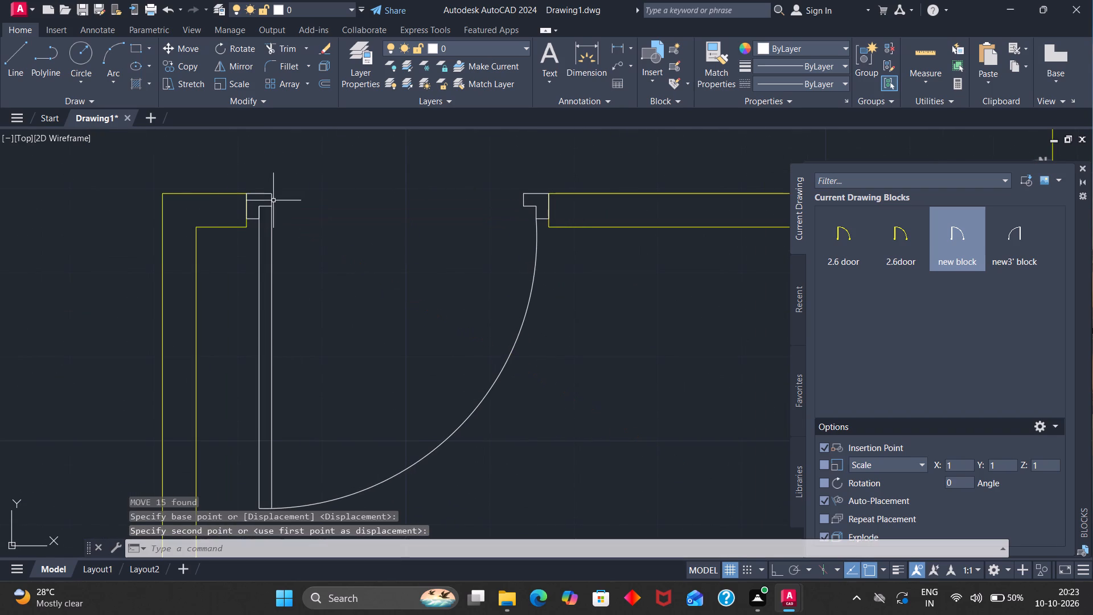
# Group the arc, leaf and both jambs of the 2.6' door in the upper-middle room into one object.
pyautogui.scroll(-6, 298, 206)
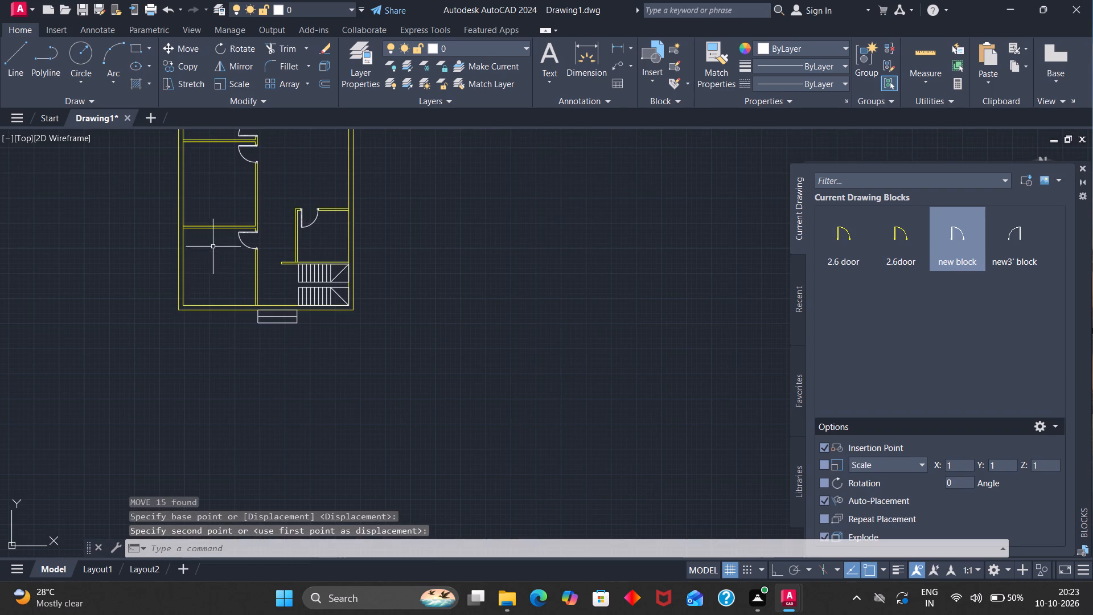
pyautogui.scroll(2, 215, 238)
pyautogui.scroll(-3, 215, 238)
pyautogui.scroll(-2, 220, 180)
pyautogui.scroll(2, 219, 151)
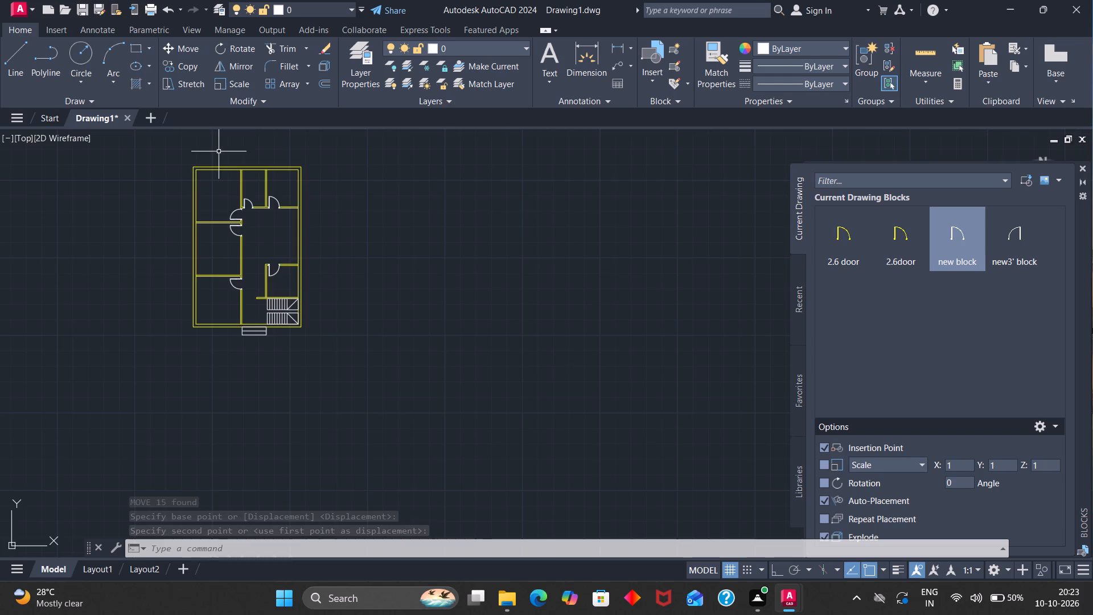
pyautogui.scroll(3, 224, 169)
pyautogui.click(319, 298)
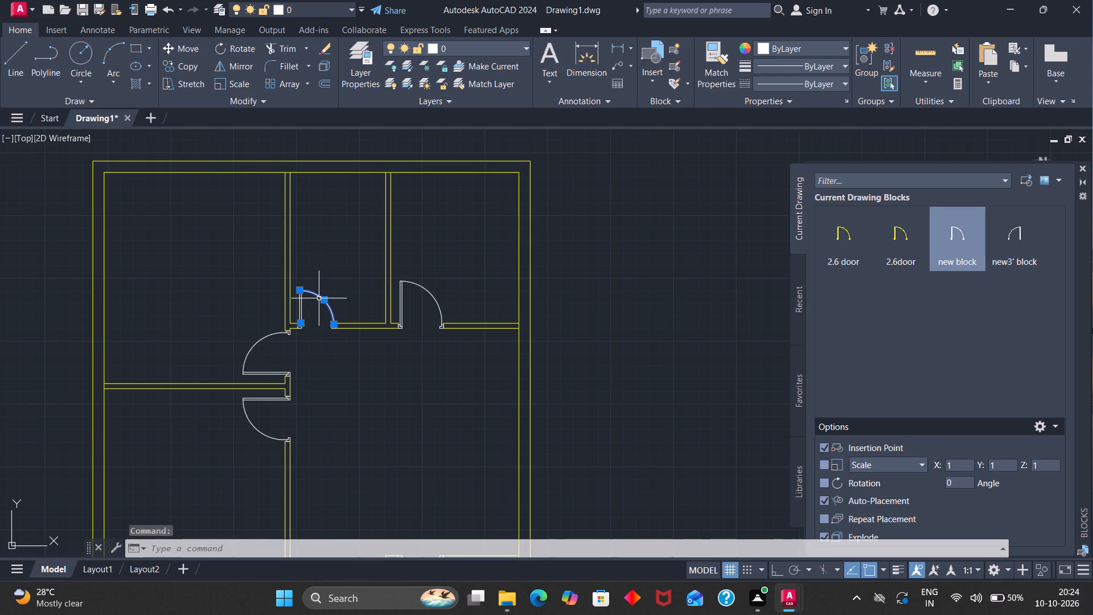
pyautogui.scroll(5, 301, 307)
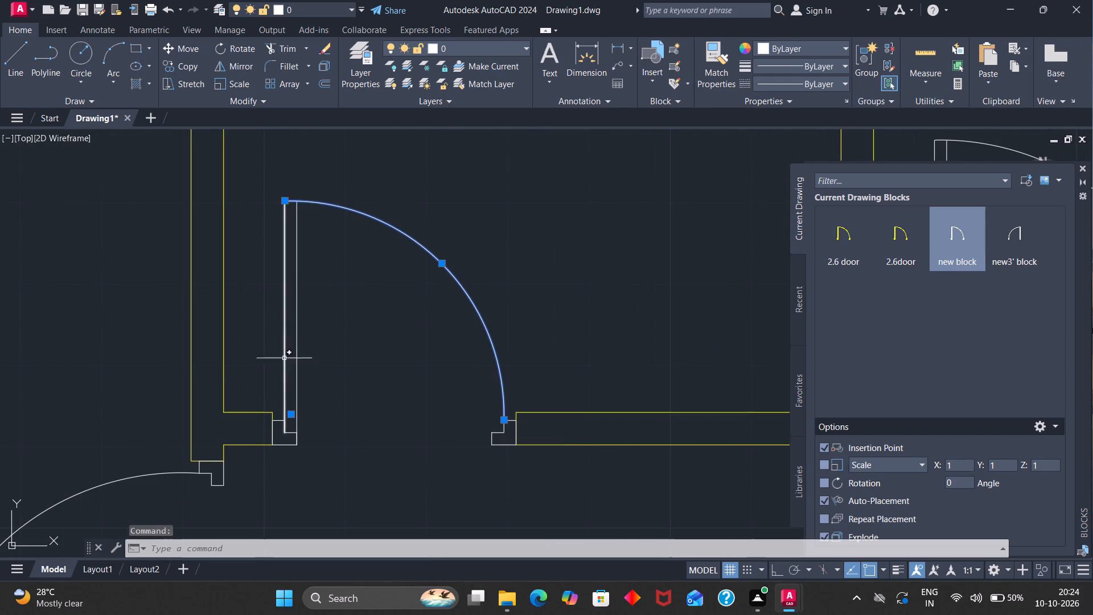
pyautogui.click(274, 434)
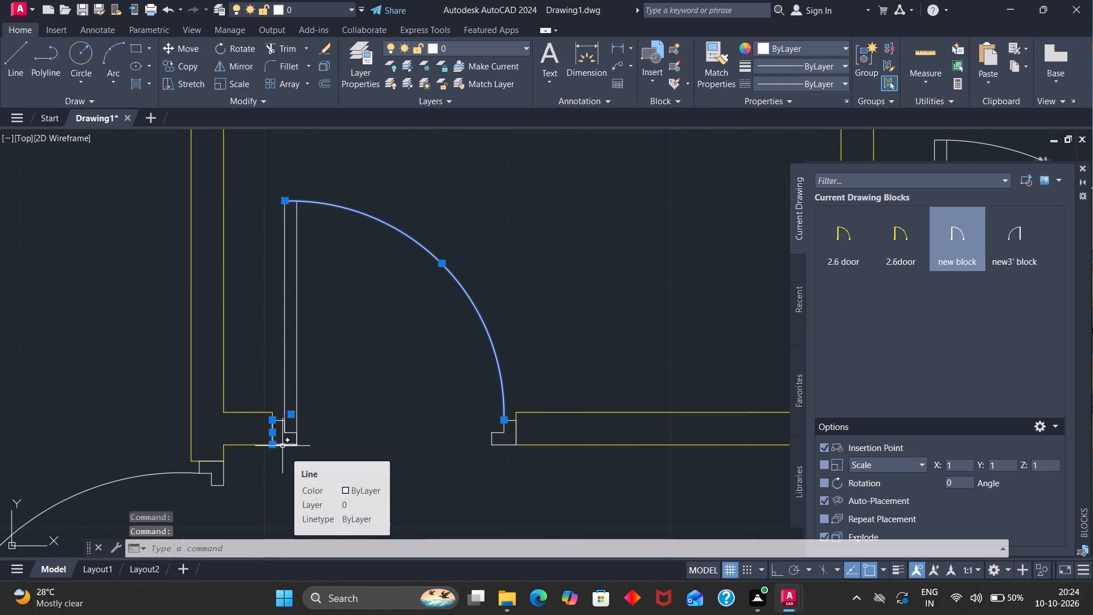
pyautogui.click(282, 446)
pyautogui.scroll(3, 277, 433)
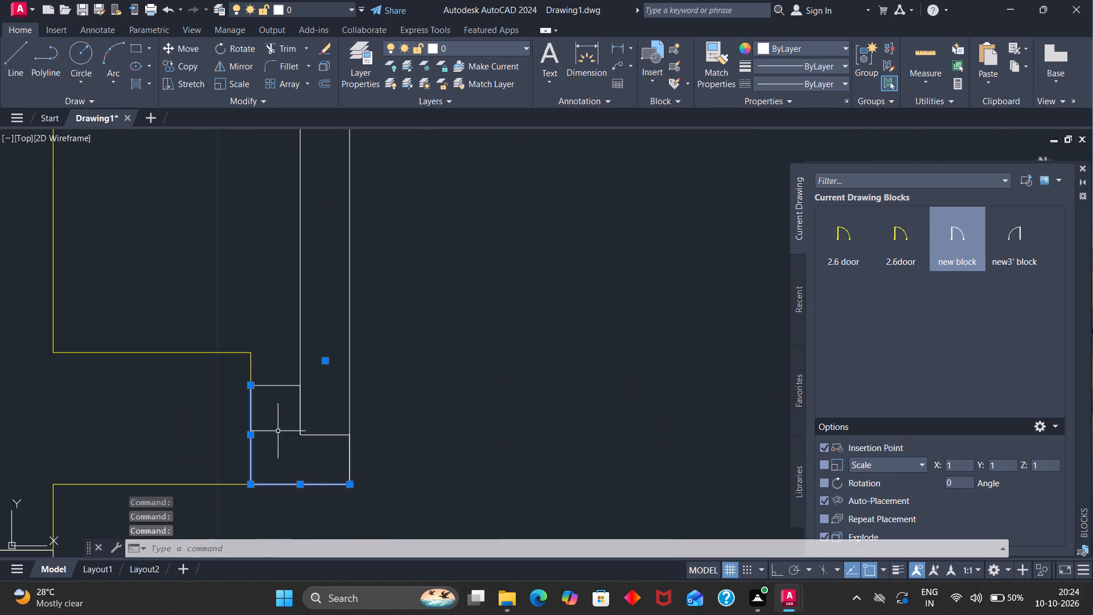
pyautogui.click(276, 386)
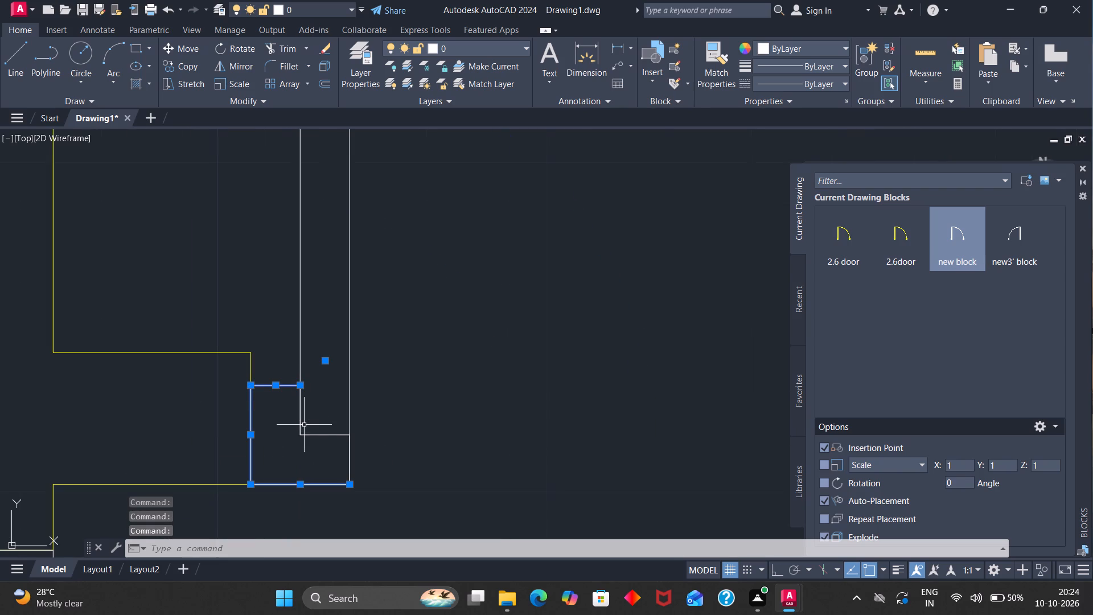
pyautogui.click(301, 423)
pyautogui.click(316, 434)
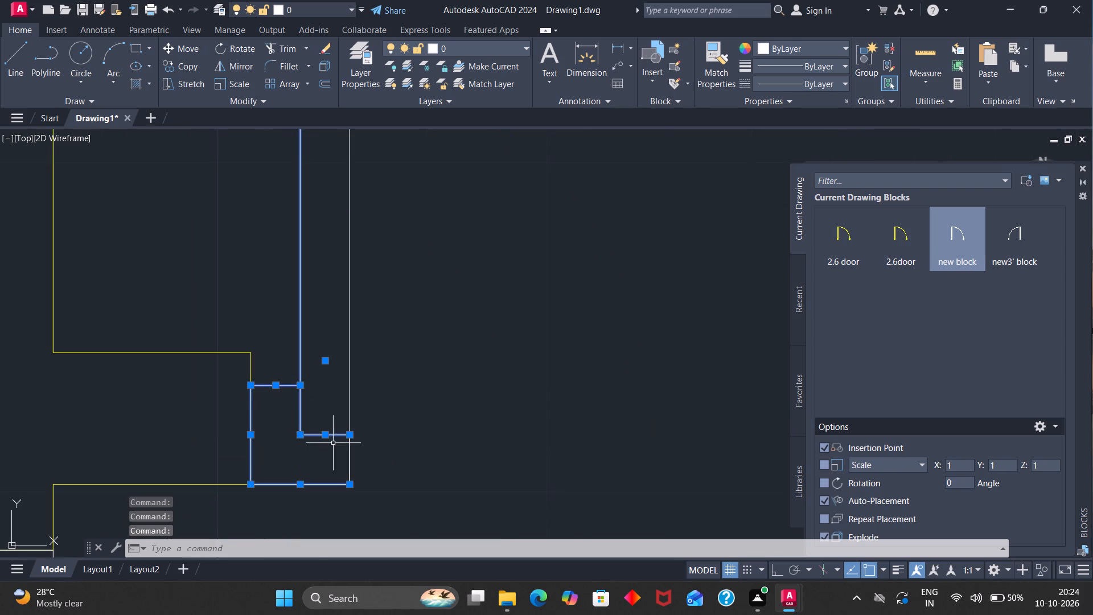
pyautogui.click(347, 450)
pyautogui.click(347, 415)
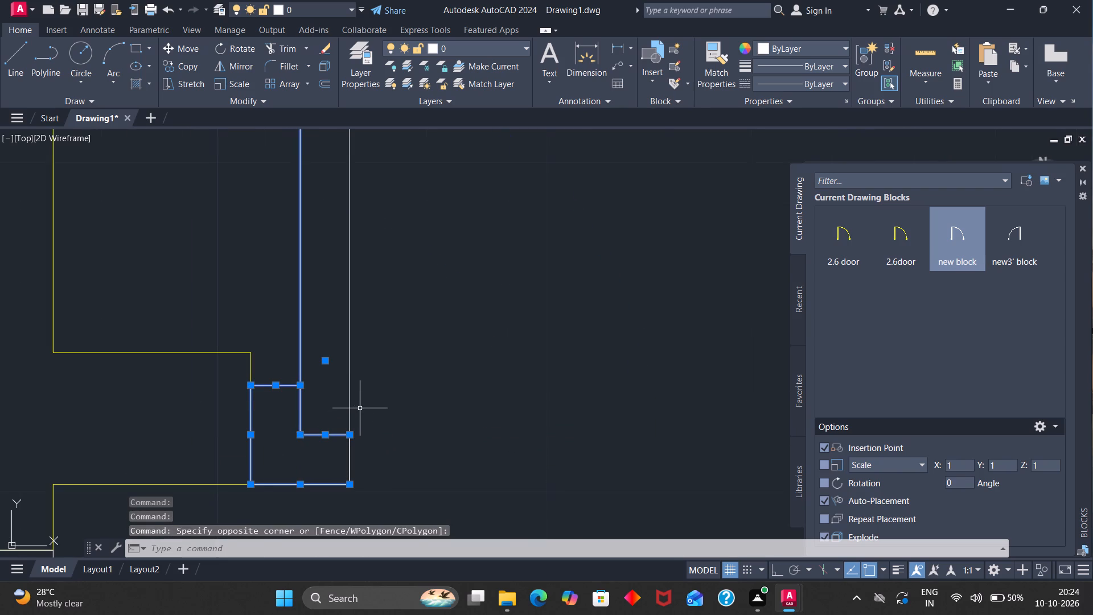
pyautogui.moveTo(356, 404); pyautogui.dragTo(340, 406)
pyautogui.scroll(-4, 379, 417)
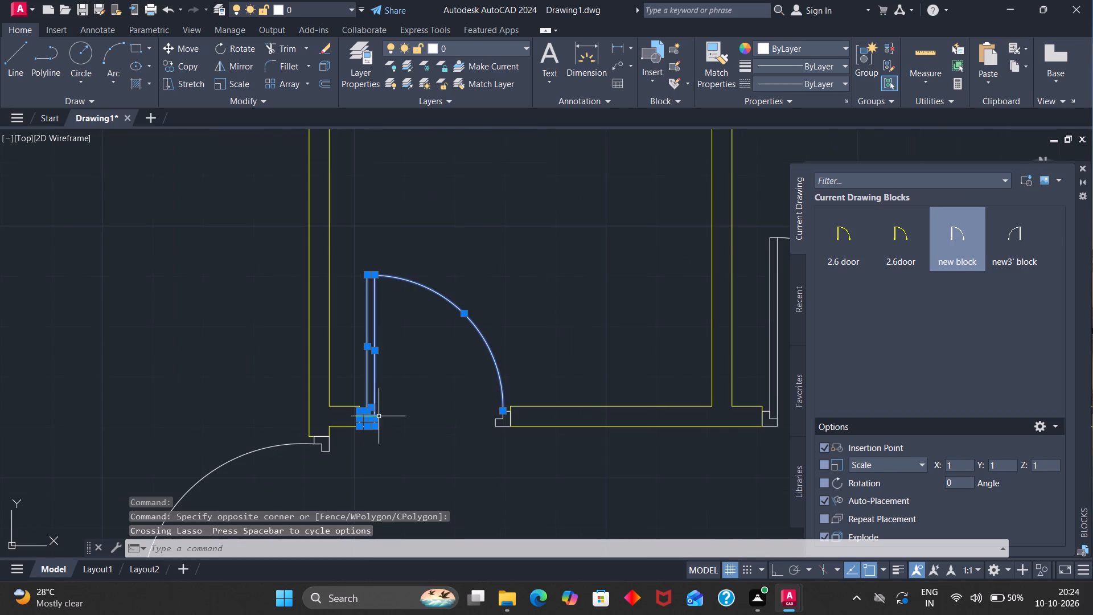
pyautogui.scroll(5, 503, 425)
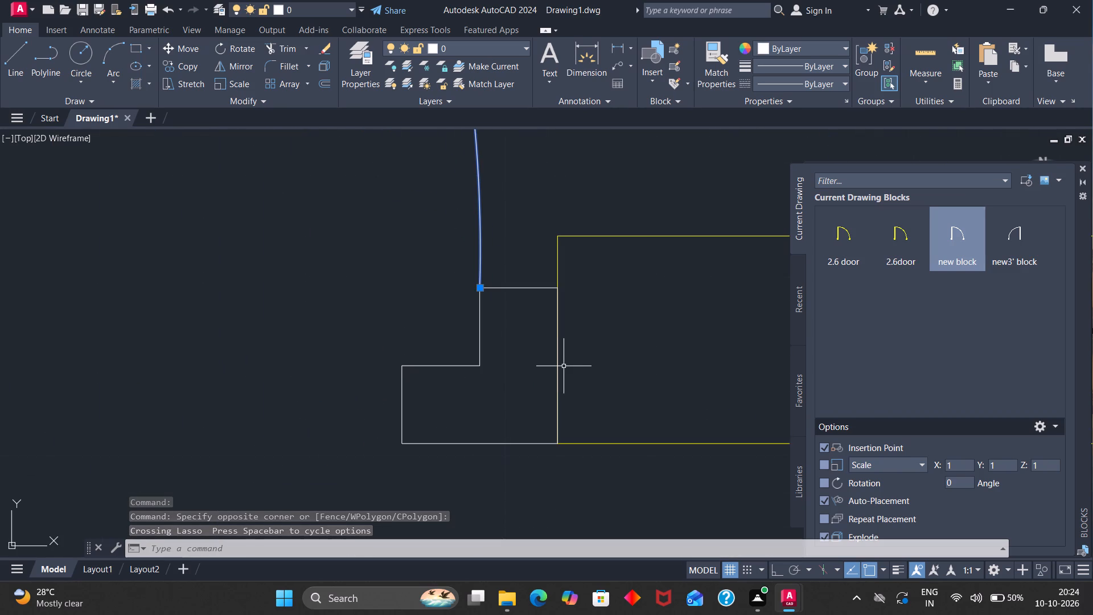
pyautogui.click(559, 371)
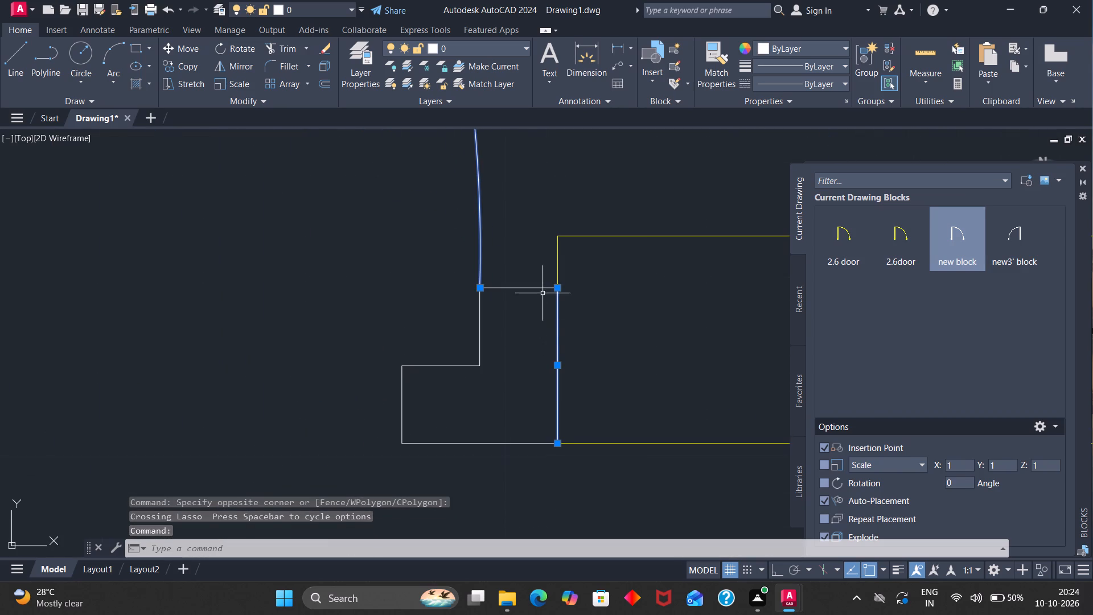
pyautogui.moveTo(540, 269); pyautogui.dragTo(449, 342)
pyautogui.moveTo(468, 485); pyautogui.dragTo(469, 476)
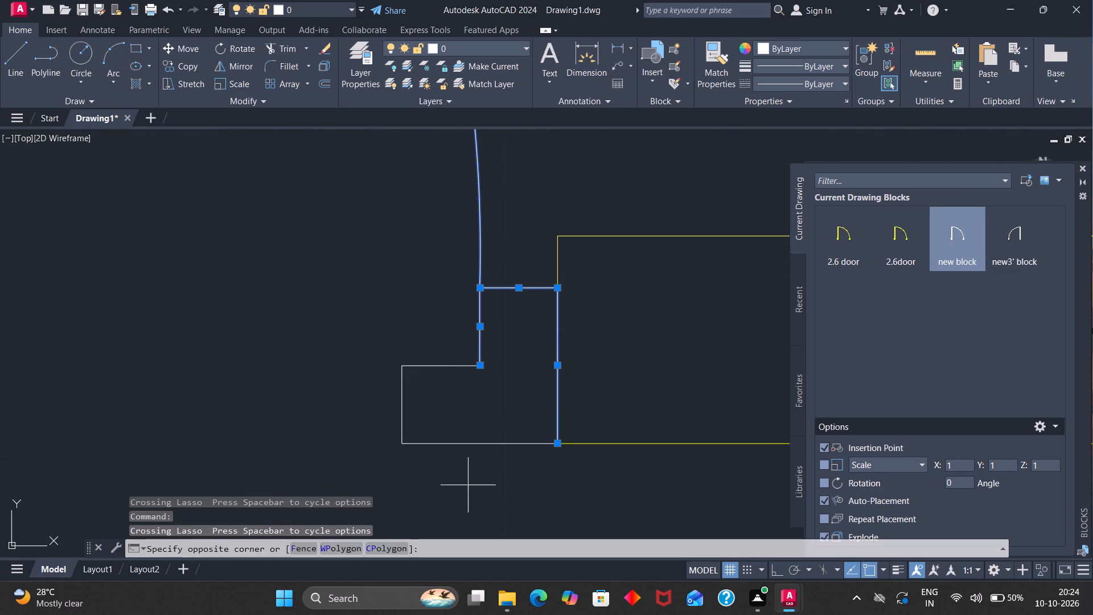
pyautogui.moveTo(469, 476); pyautogui.dragTo(449, 433)
pyautogui.moveTo(437, 418); pyautogui.dragTo(351, 396)
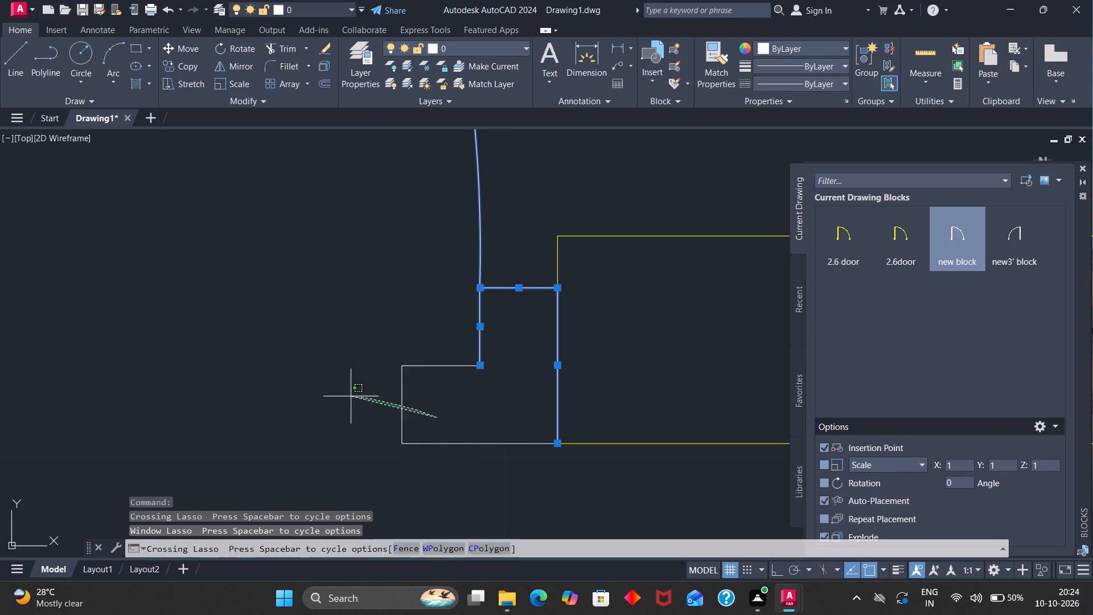
pyautogui.moveTo(421, 307); pyautogui.dragTo(451, 510)
pyautogui.moveTo(454, 475); pyautogui.dragTo(443, 346)
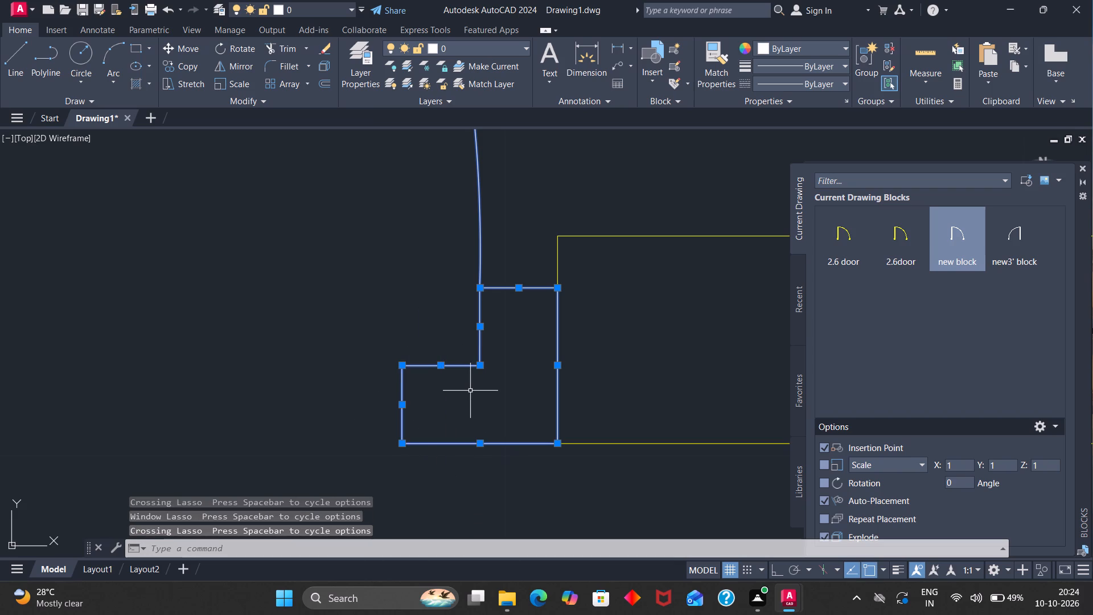
pyautogui.press('g')
pyautogui.press('Return')
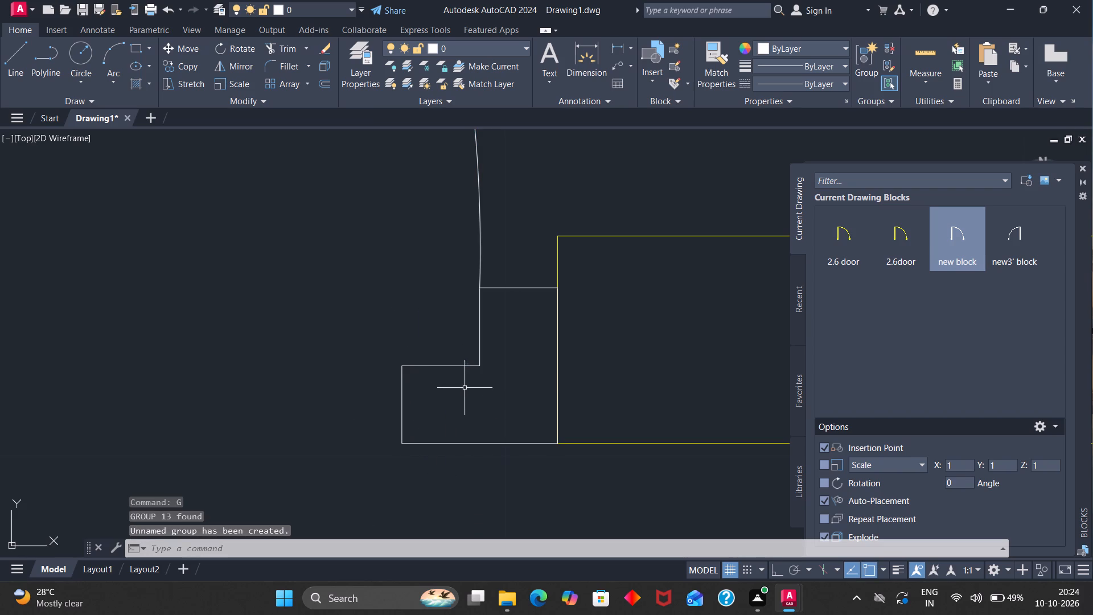
# Put all six doors of the floor plan on the door layer, with red as the layer colour.
pyautogui.click(467, 366)
pyautogui.scroll(-5, 467, 366)
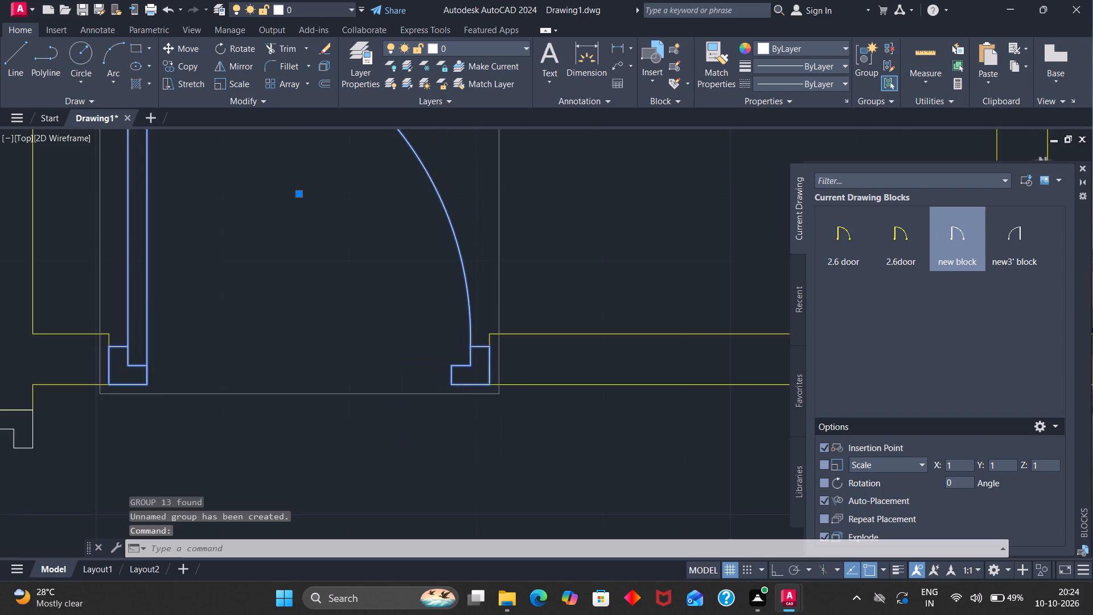
pyautogui.scroll(-2, 467, 366)
pyautogui.click(634, 323)
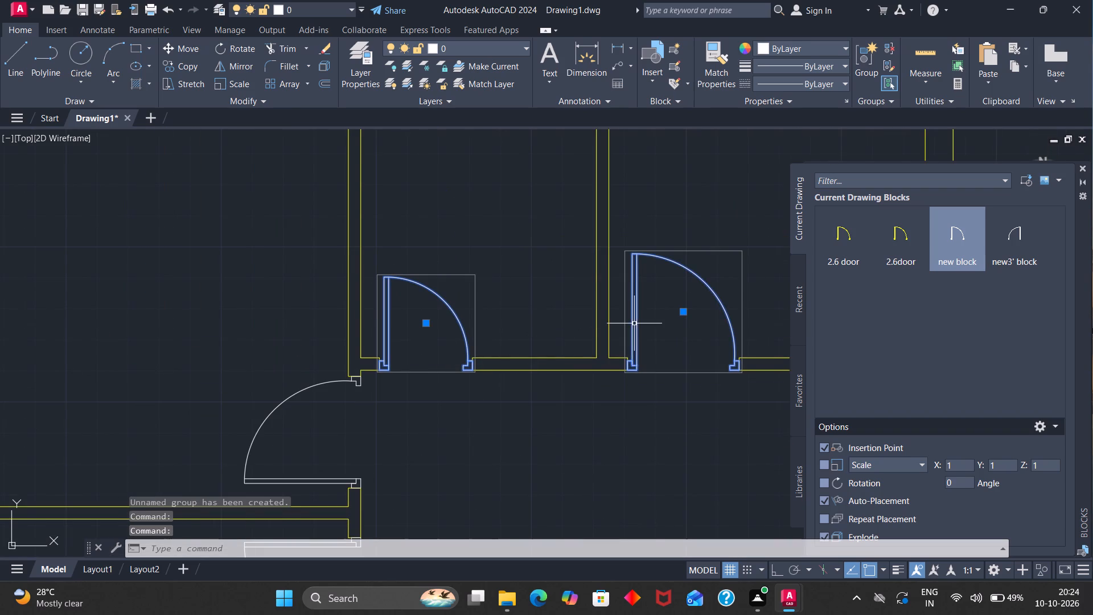
pyautogui.scroll(-3, 483, 412)
pyautogui.click(394, 425)
pyautogui.scroll(-4, 472, 453)
pyautogui.click(456, 462)
pyautogui.scroll(-3, 485, 474)
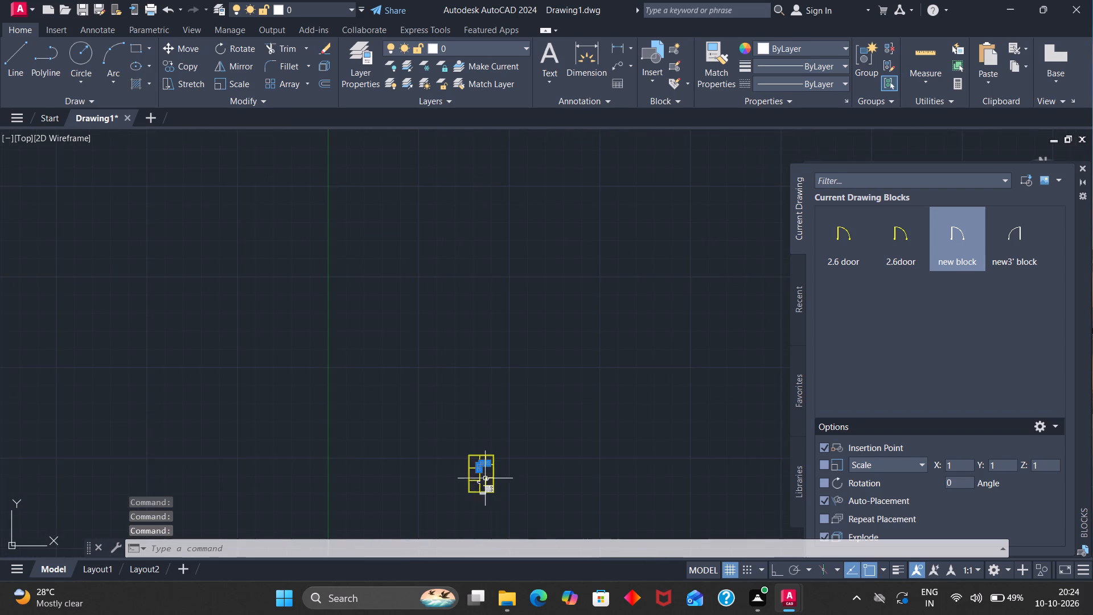
pyautogui.scroll(5, 481, 486)
pyautogui.click(422, 456)
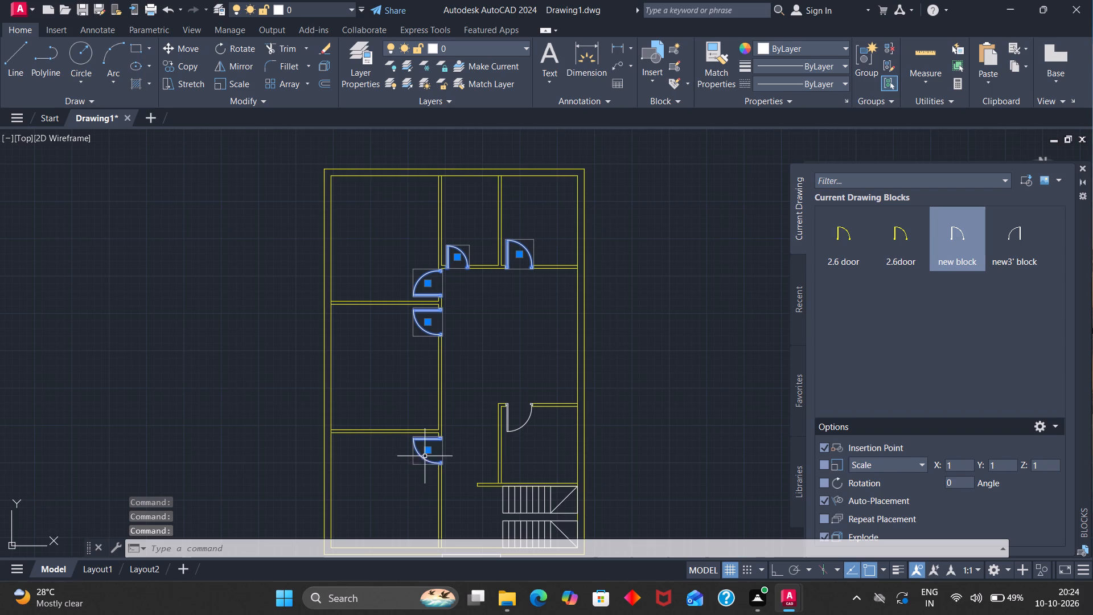
pyautogui.click(524, 424)
pyautogui.scroll(-3, 524, 424)
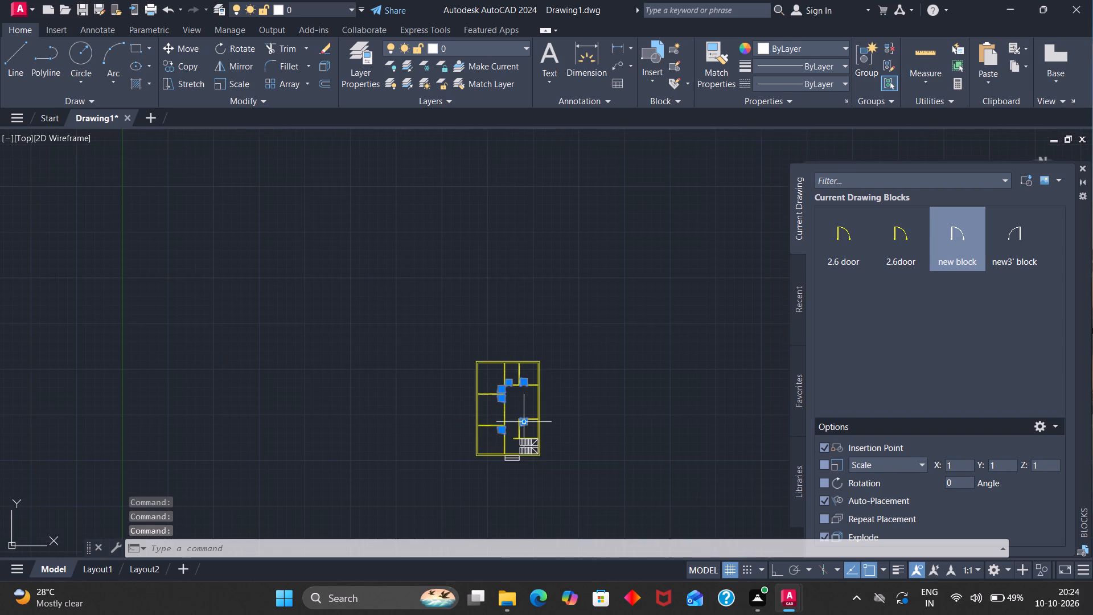
pyautogui.scroll(3, 524, 424)
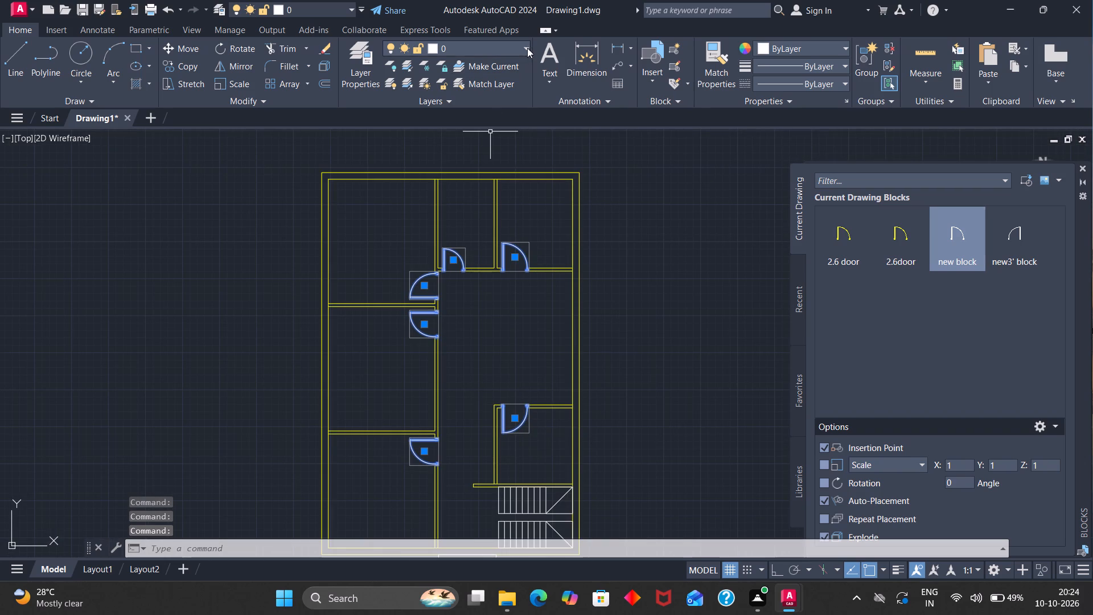
pyautogui.click(524, 46)
pyautogui.click(432, 83)
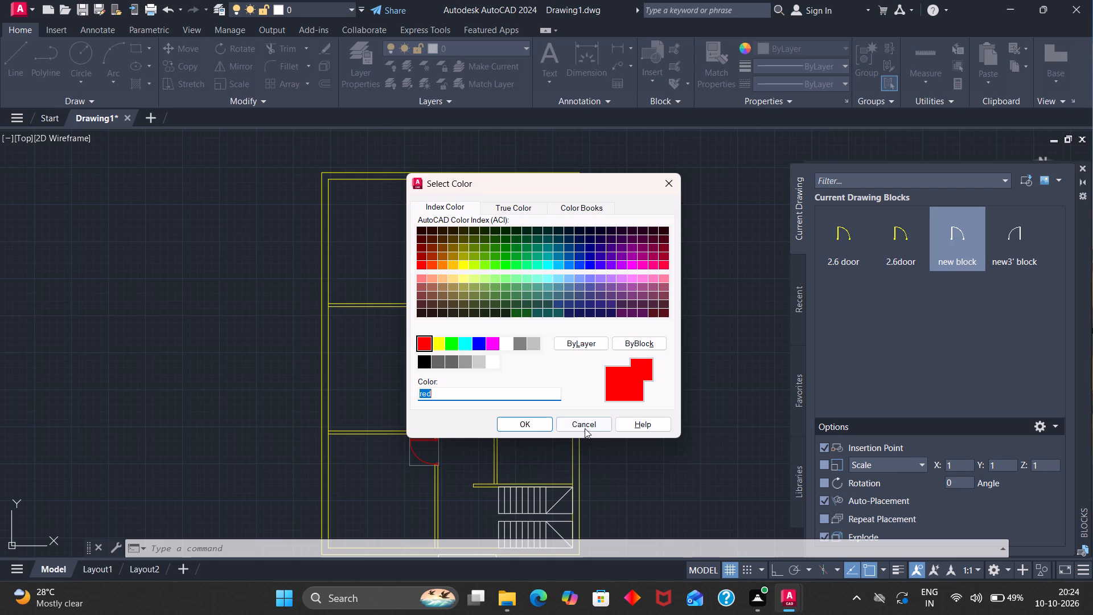
pyautogui.click(529, 417)
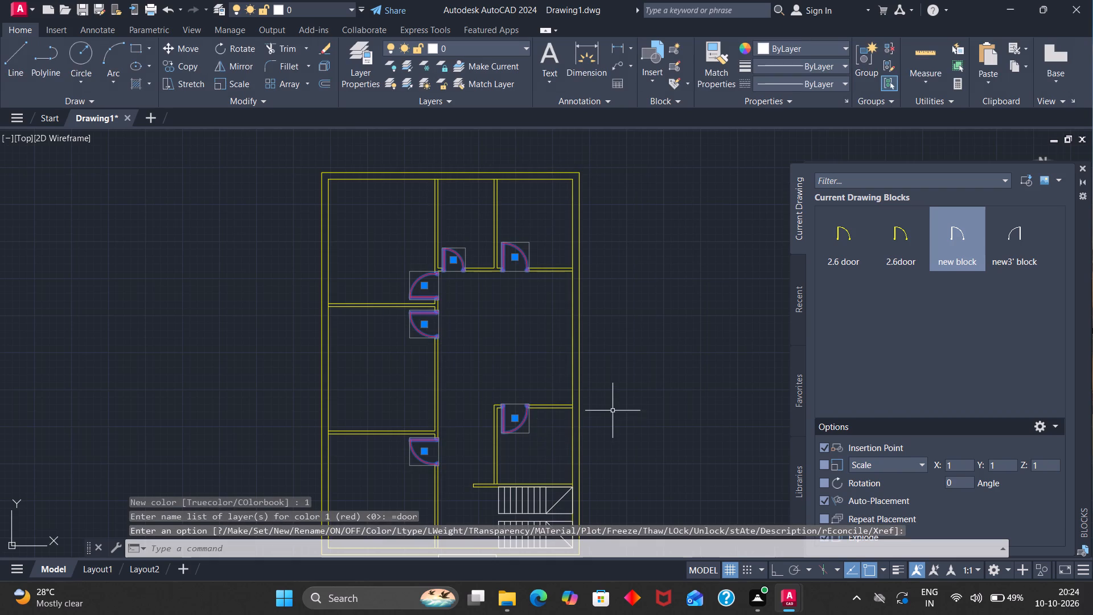
pyautogui.press('Escape')
# Insert the saved drawing "dinning table" as a block in the open central hall above the staircase-side room.
pyautogui.scroll(-1, 625, 365)
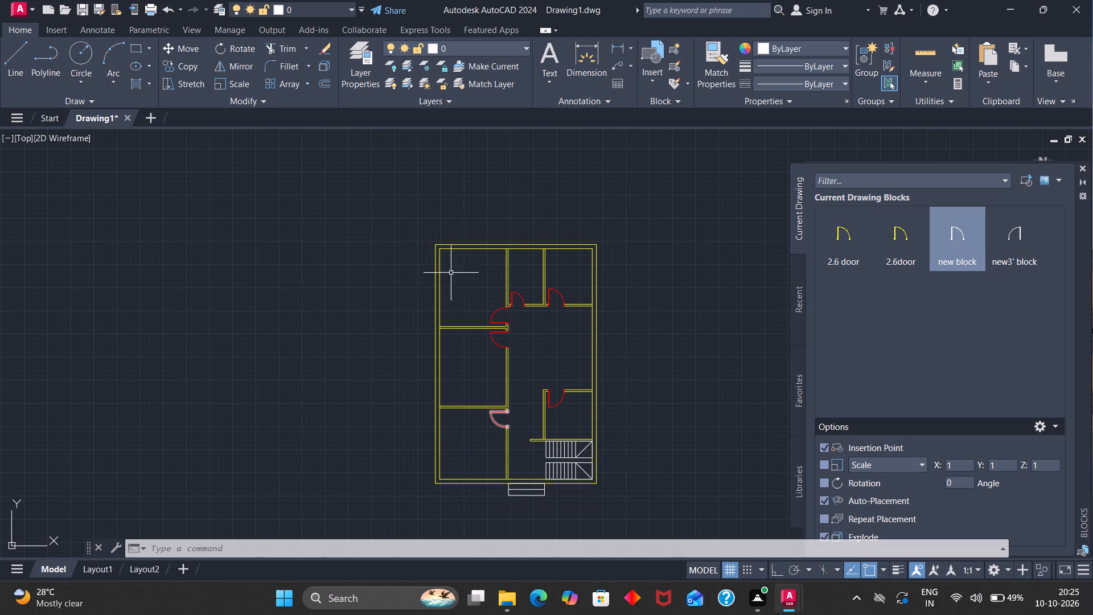
pyautogui.click(794, 216)
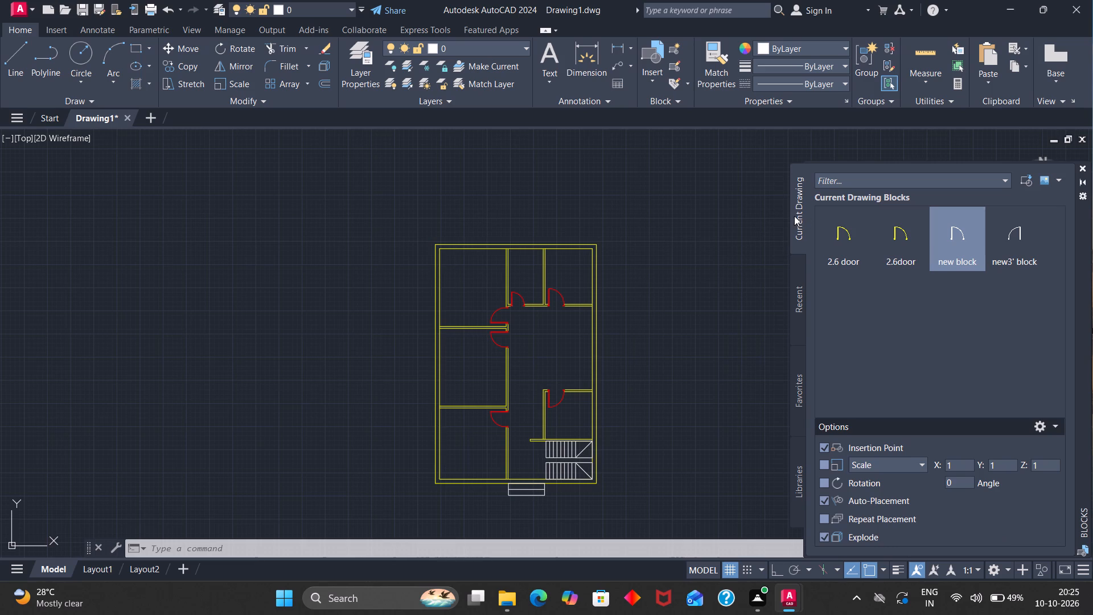
pyautogui.click(796, 219)
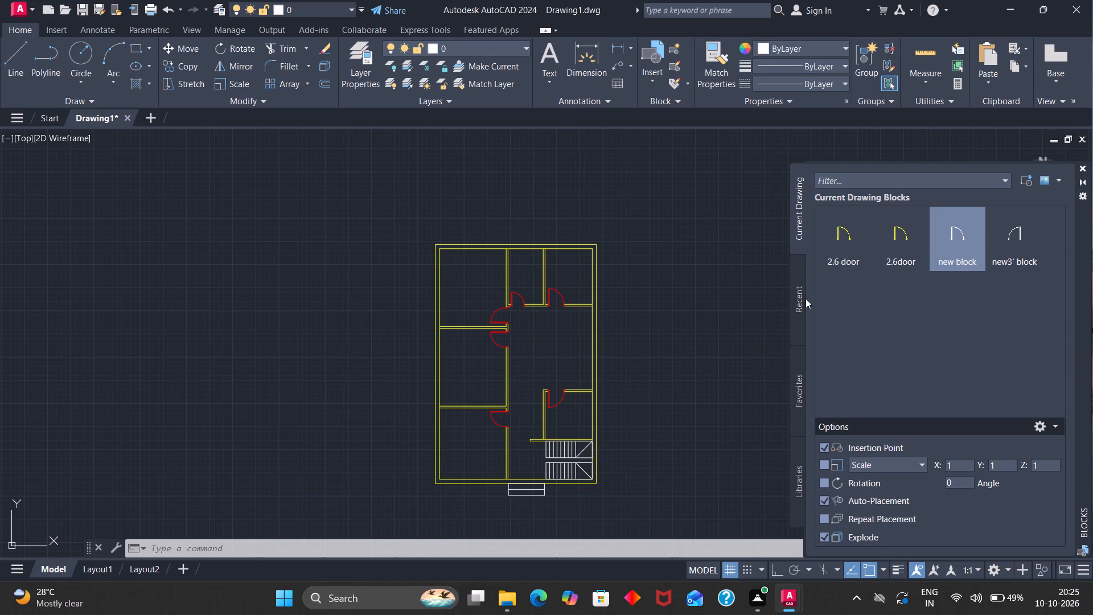
pyautogui.click(796, 298)
pyautogui.click(804, 230)
pyautogui.click(1021, 183)
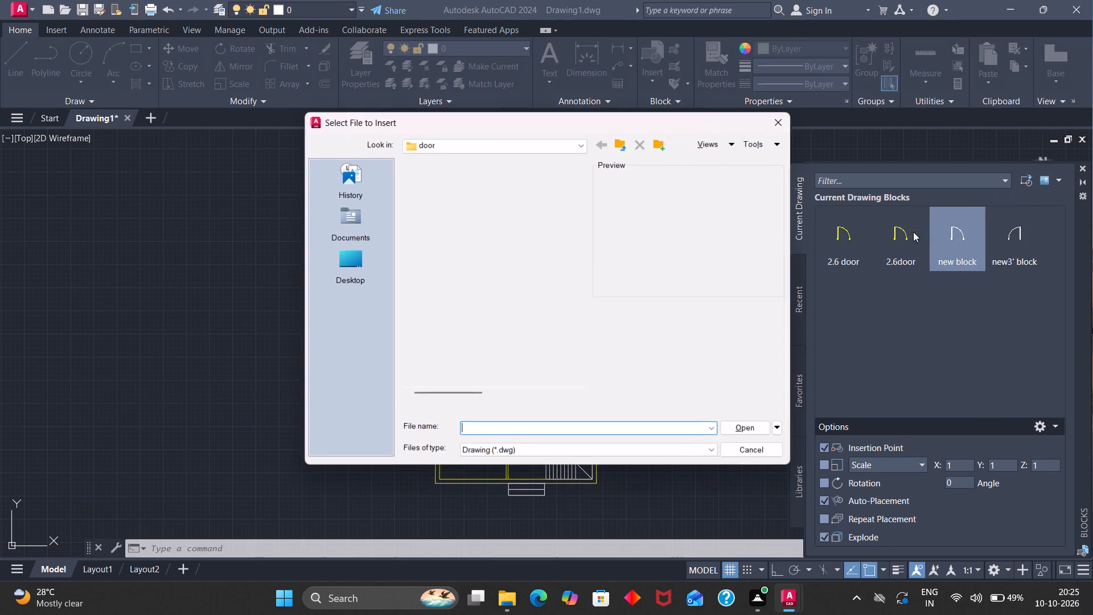
pyautogui.scroll(-1, 480, 264)
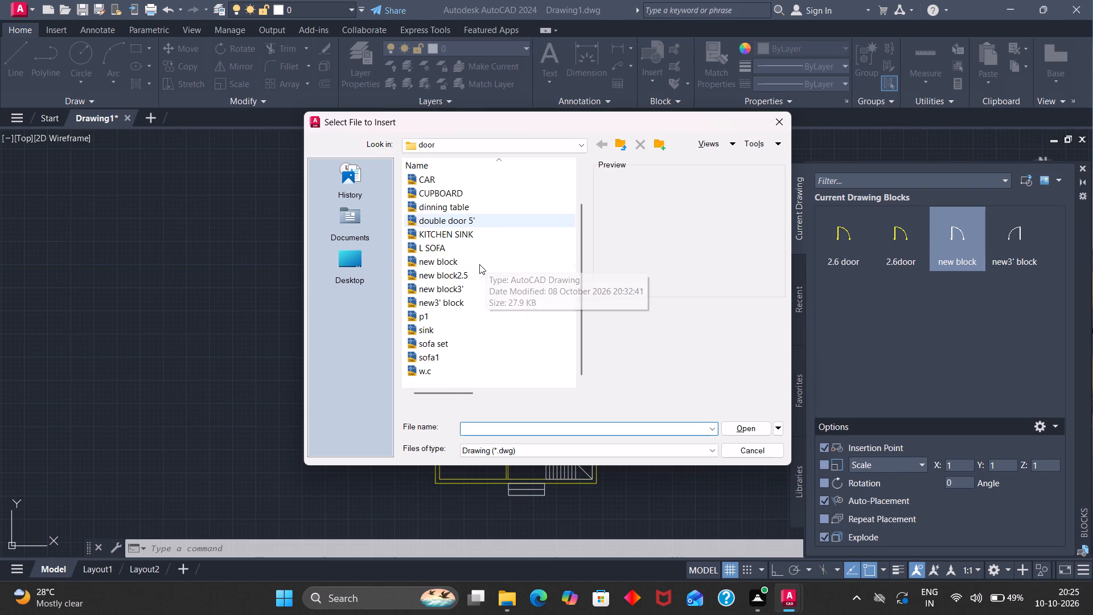
pyautogui.scroll(3, 461, 257)
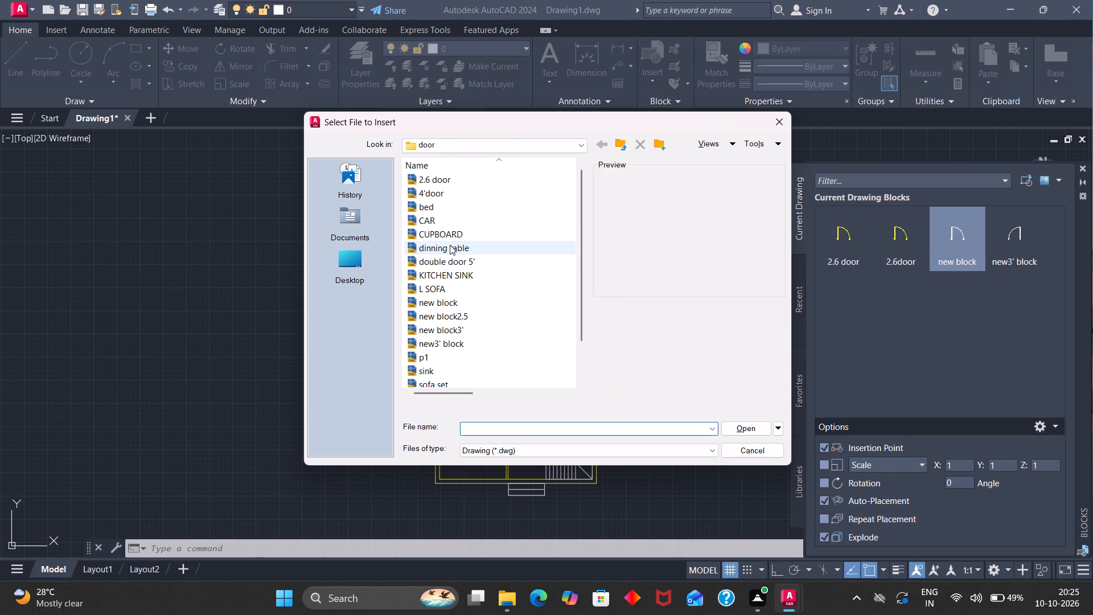
pyautogui.click(450, 245)
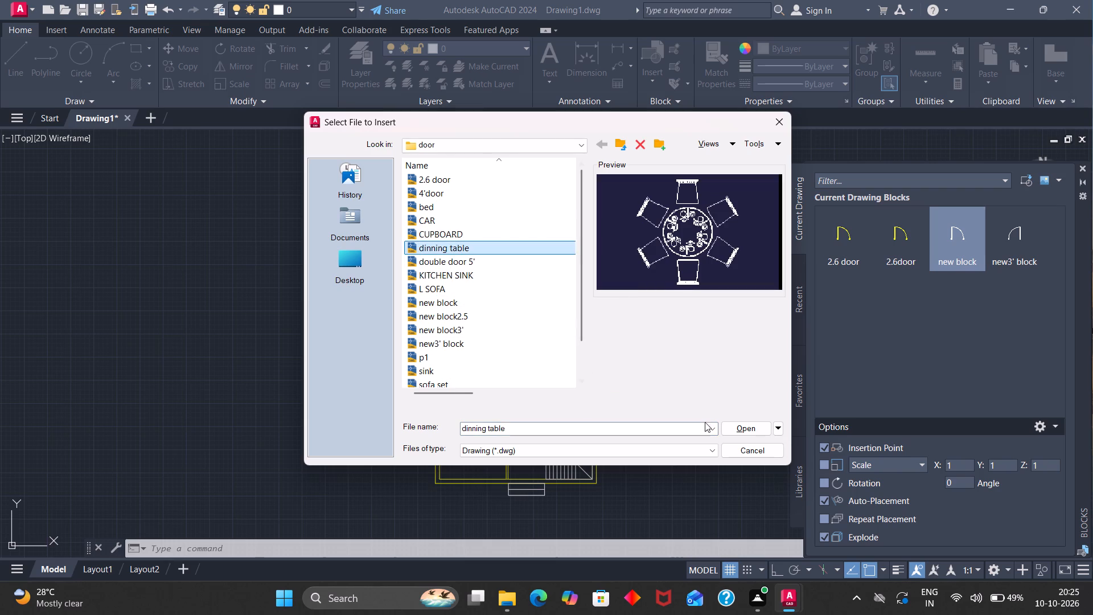
pyautogui.click(721, 426)
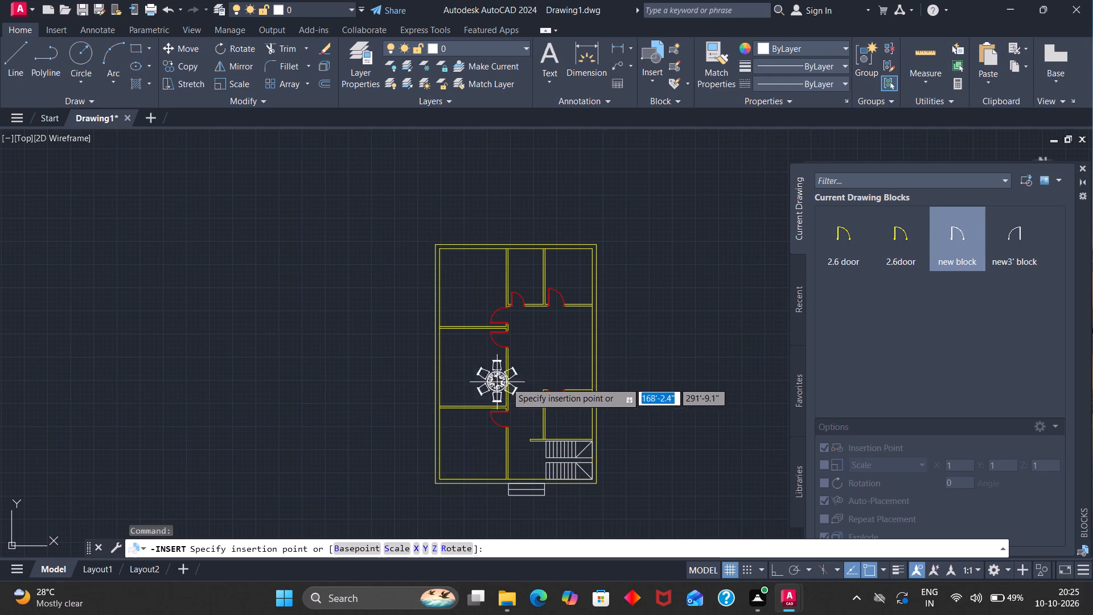
pyautogui.click(547, 355)
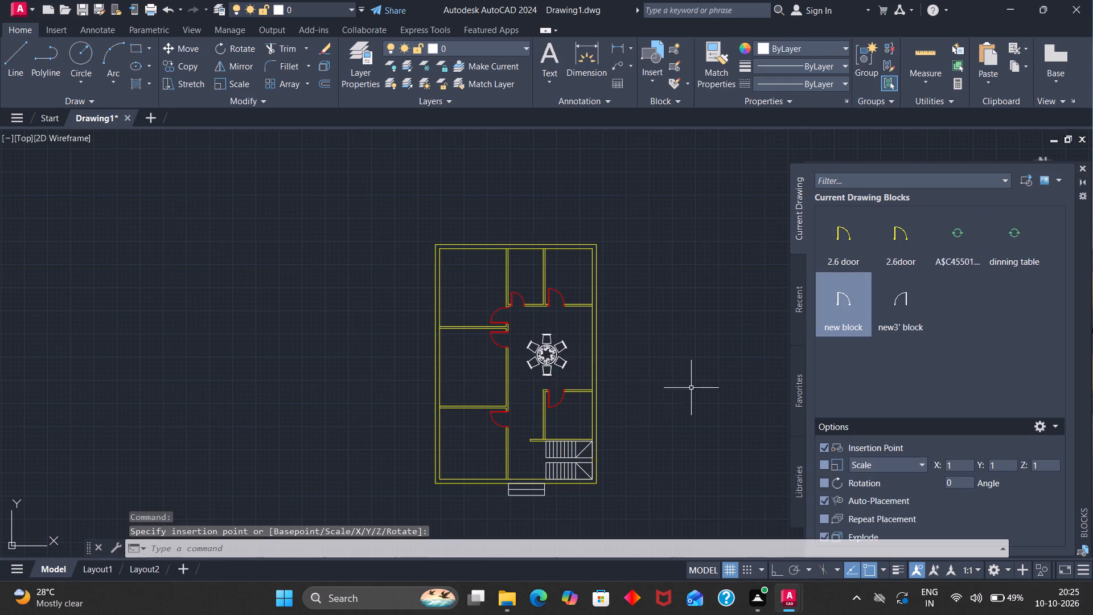
# Insert the saved drawing "bed" in the upper-left room, with its headboard near the top wall and its left nightstand beside the outer wall.
pyautogui.click(1021, 176)
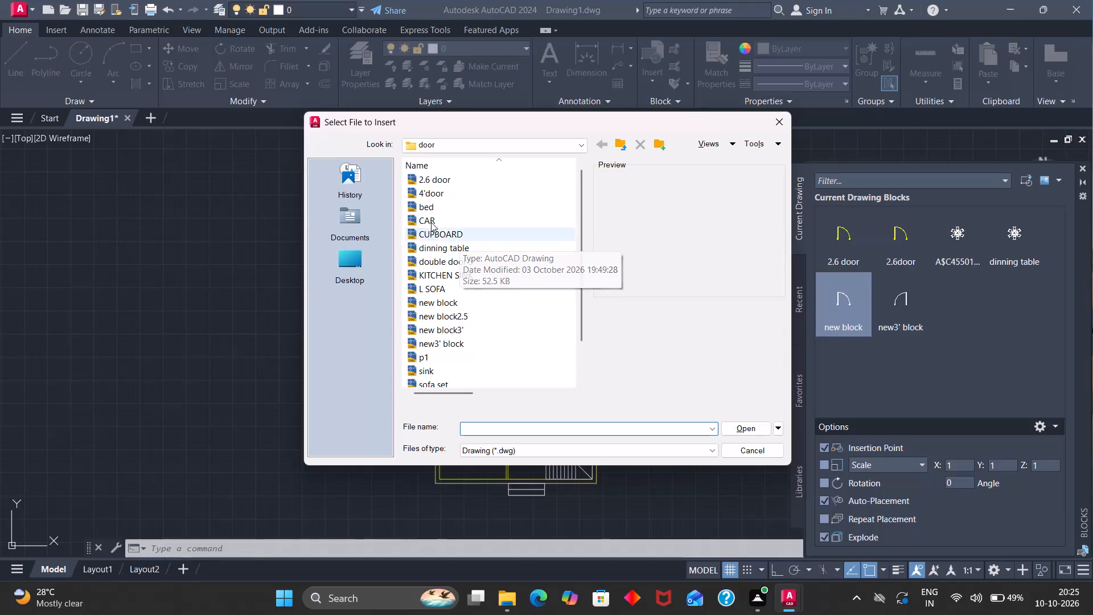
pyautogui.click(429, 207)
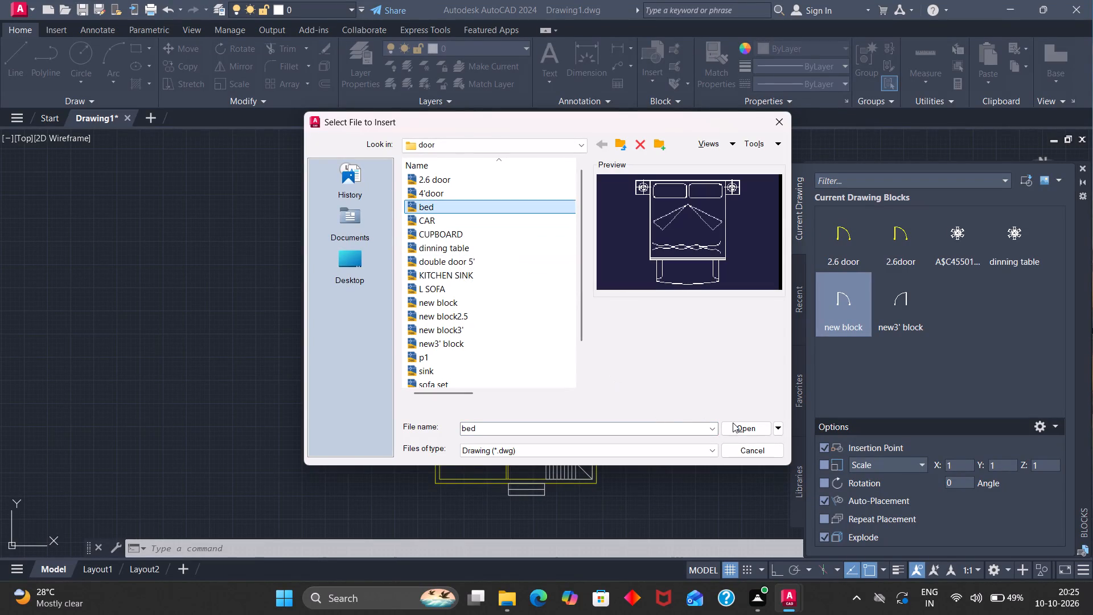
pyautogui.click(739, 431)
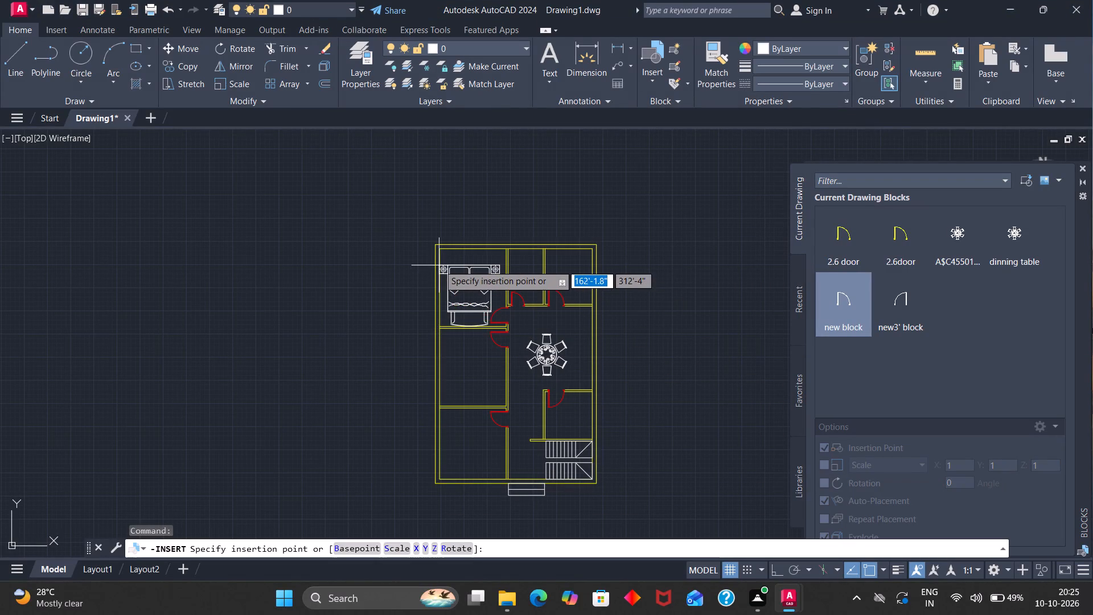
pyautogui.click(444, 258)
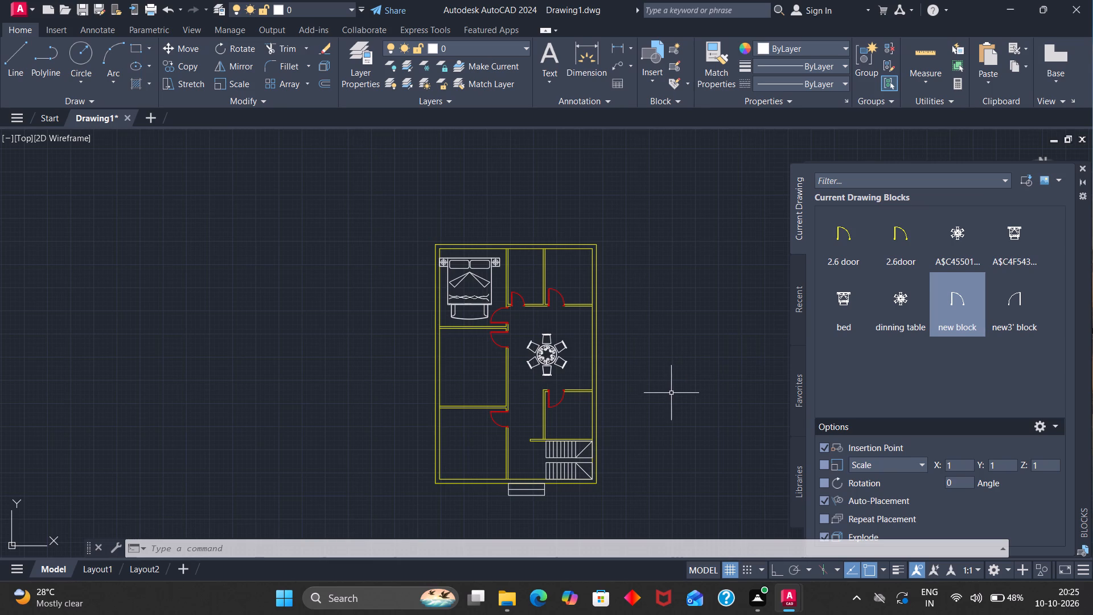
# Insert the saved drawing "w.c" in the upper-middle room, with its tank against the top wall near the right-hand partition.
pyautogui.click(1027, 179)
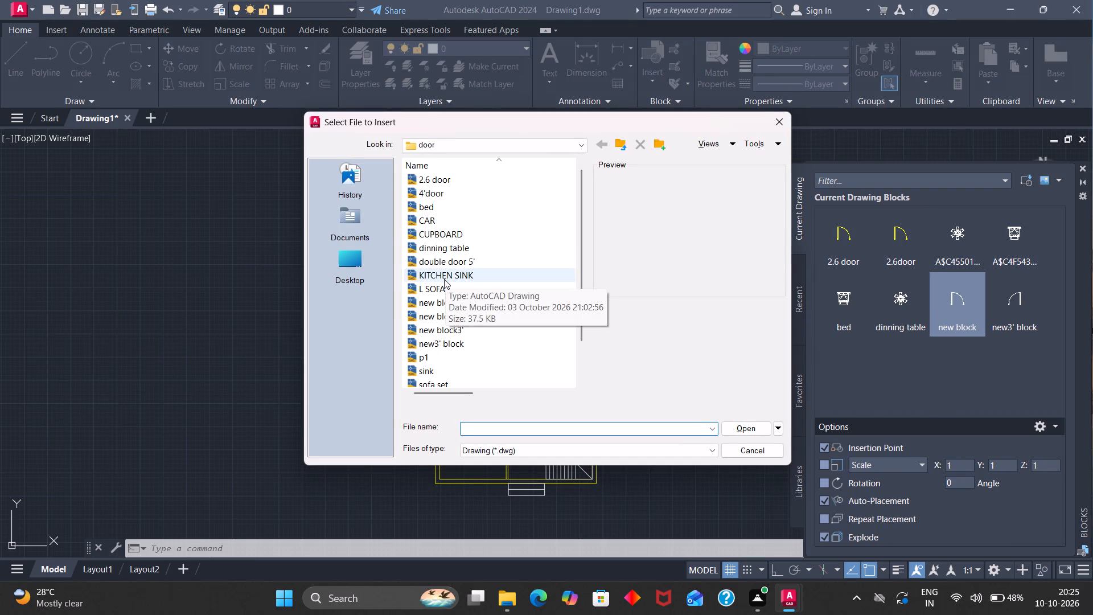
pyautogui.scroll(-1, 443, 279)
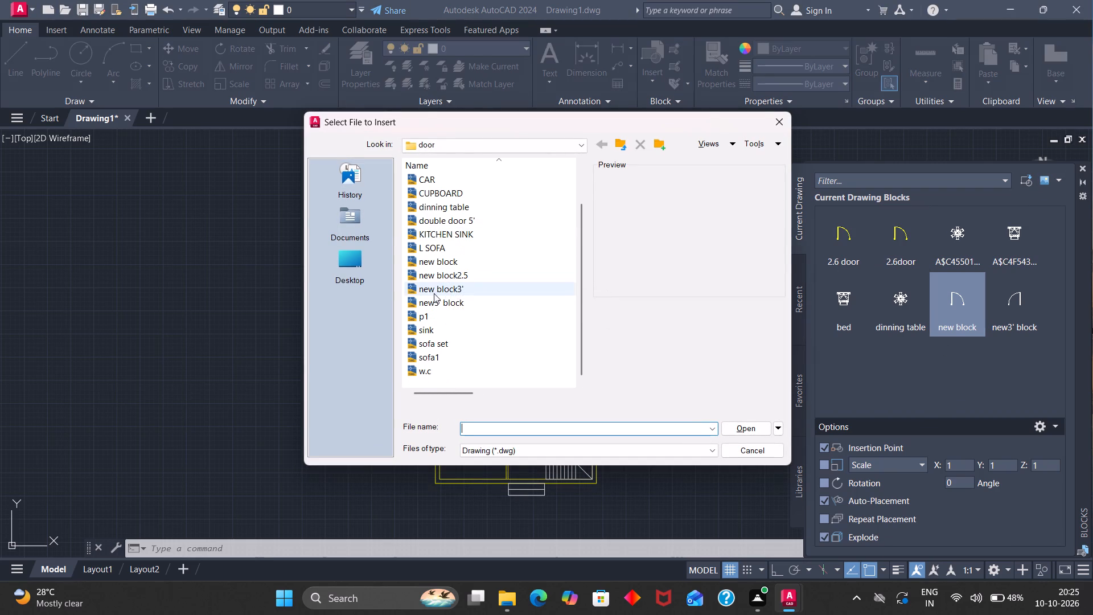
pyautogui.click(429, 367)
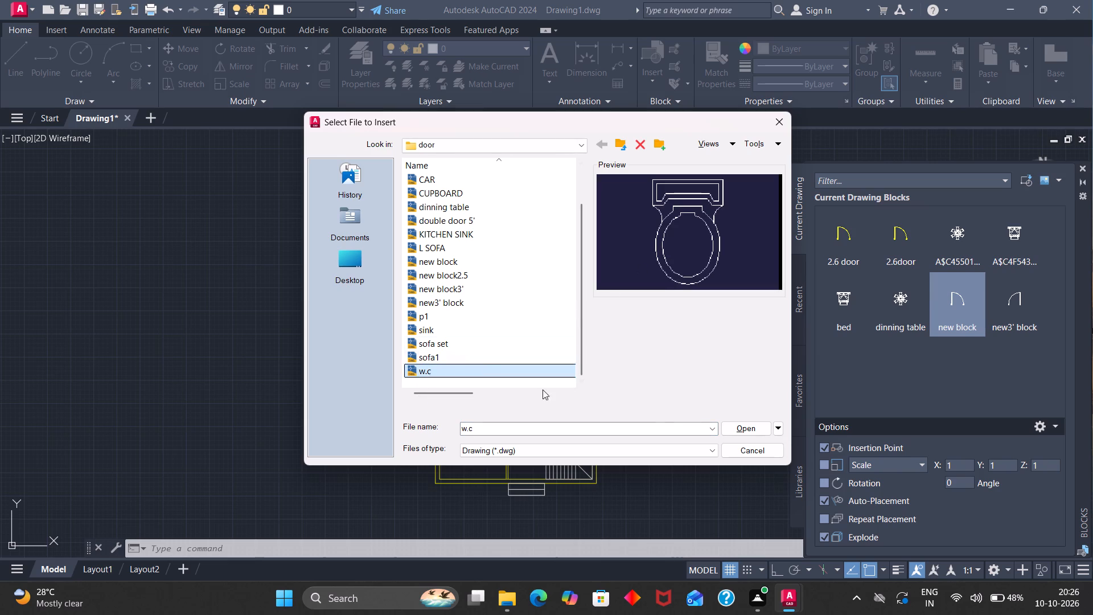
pyautogui.click(743, 428)
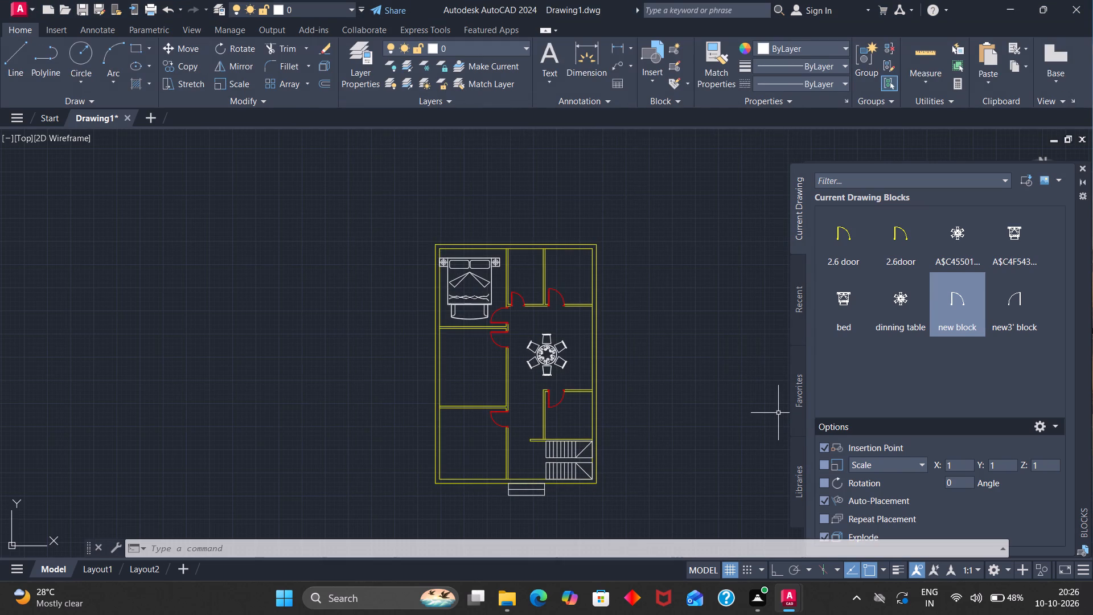
pyautogui.scroll(3, 526, 256)
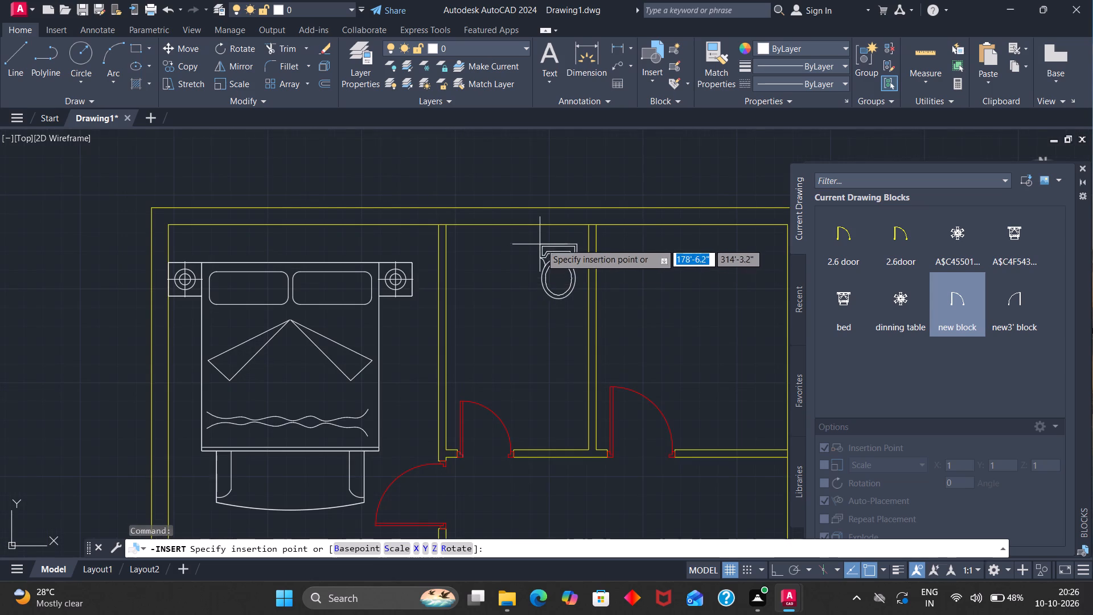
pyautogui.scroll(2, 548, 225)
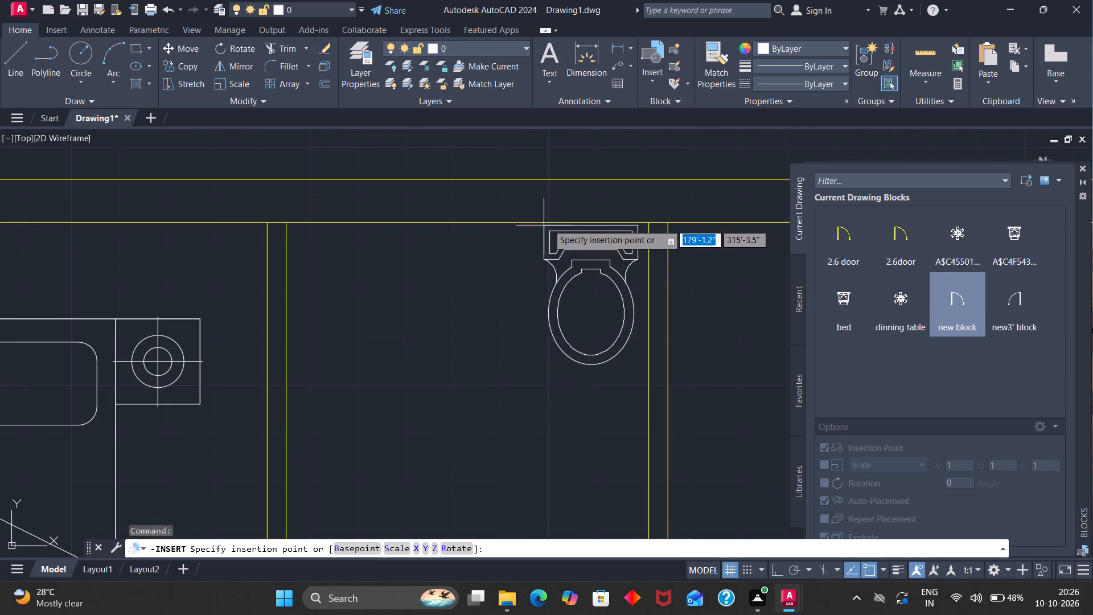
pyautogui.click(545, 224)
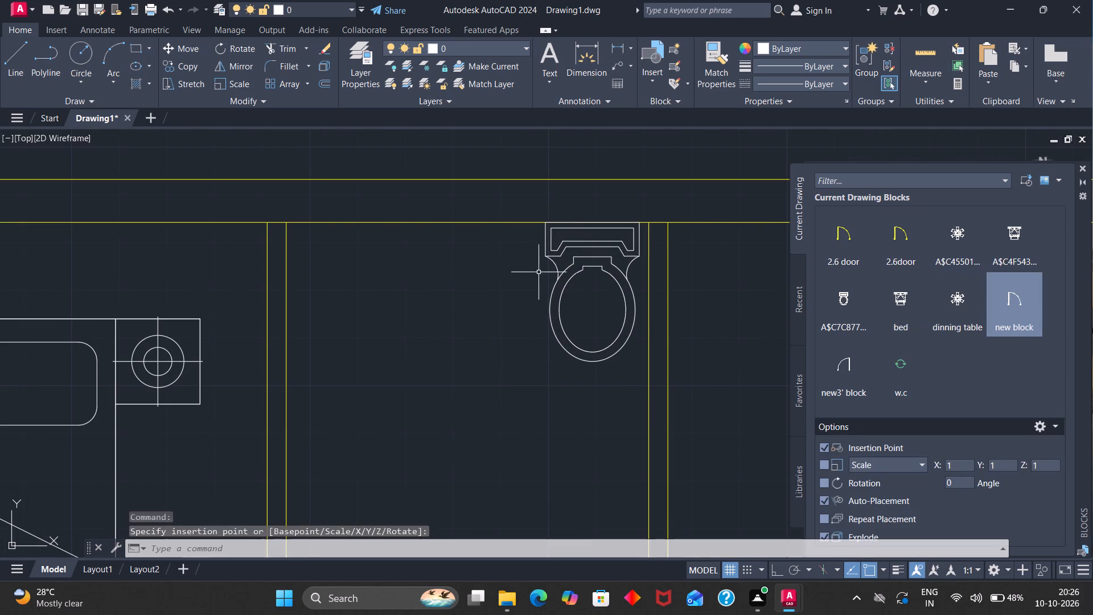
# Insert the saved drawing "sink" in the upper-left corner of the upper-middle room, against the left partition beside the toilet.
pyautogui.scroll(-2, 585, 300)
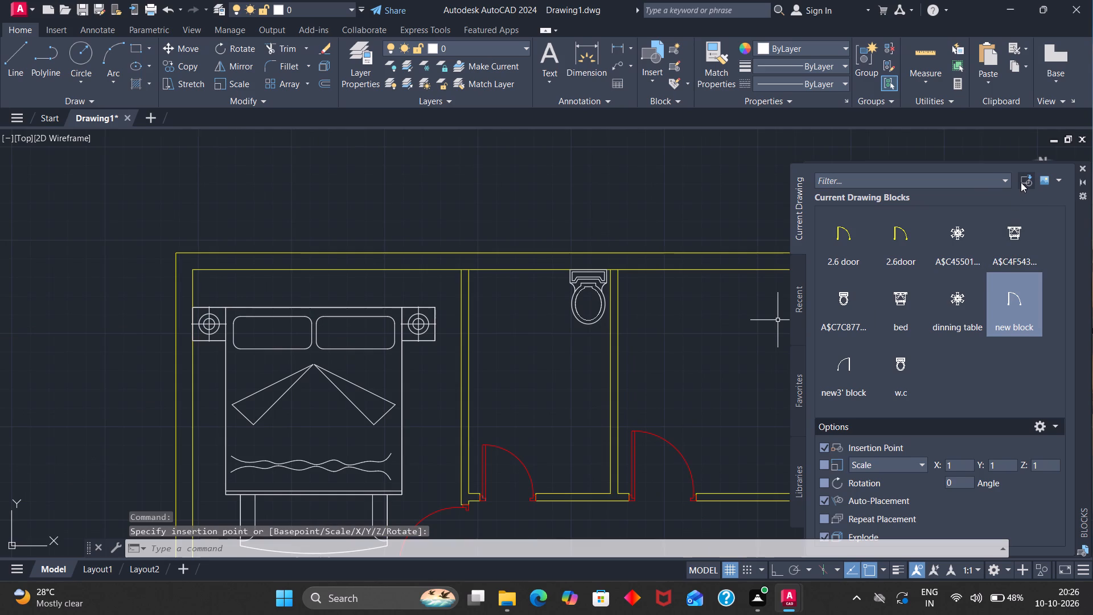
pyautogui.click(1021, 182)
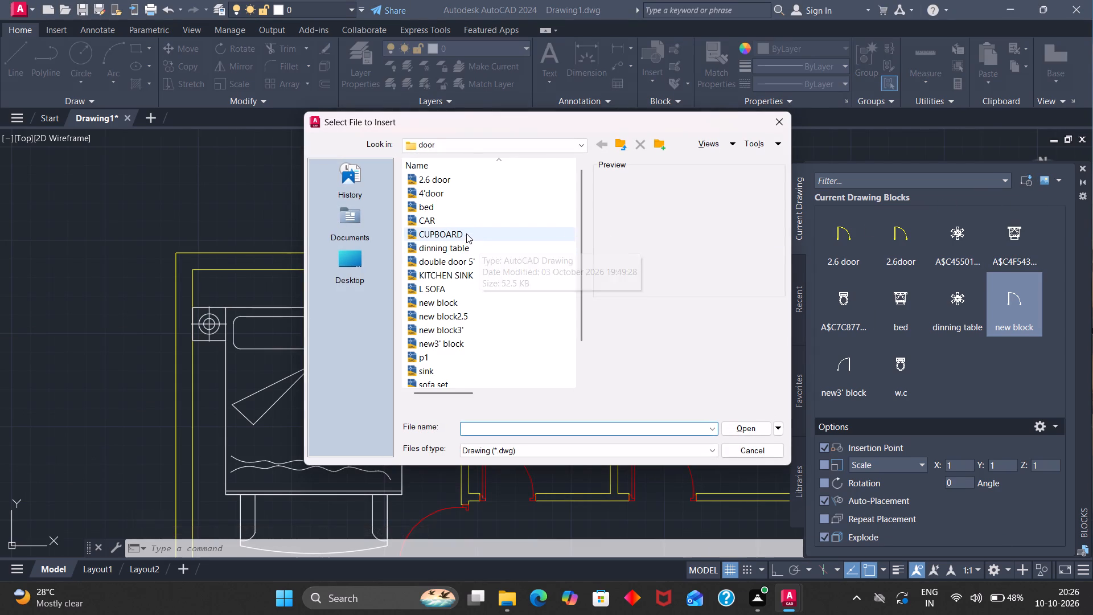
pyautogui.scroll(-1, 460, 278)
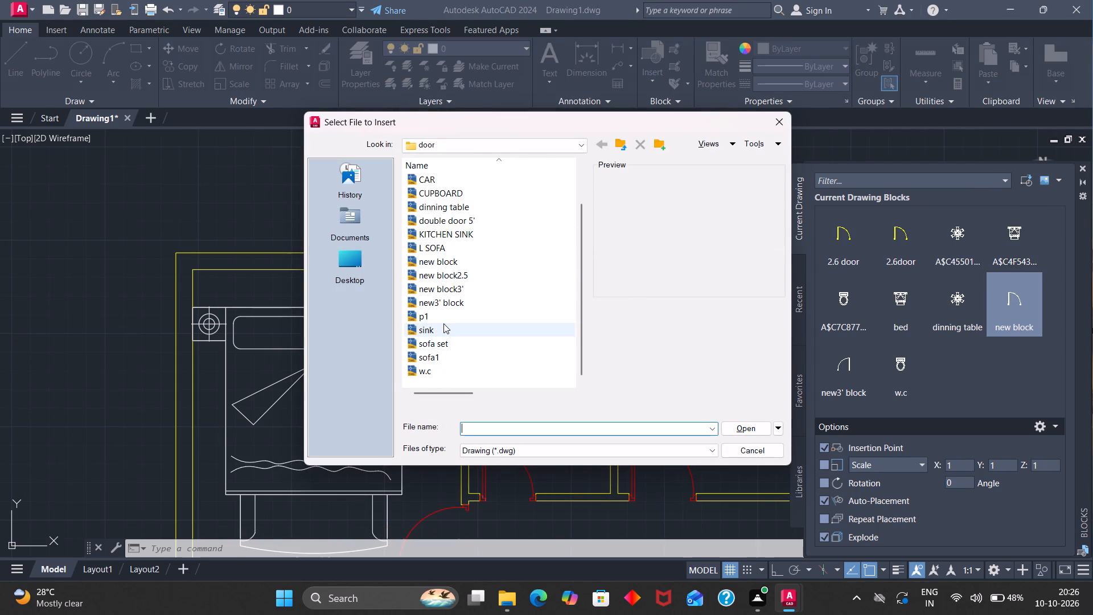
pyautogui.click(442, 325)
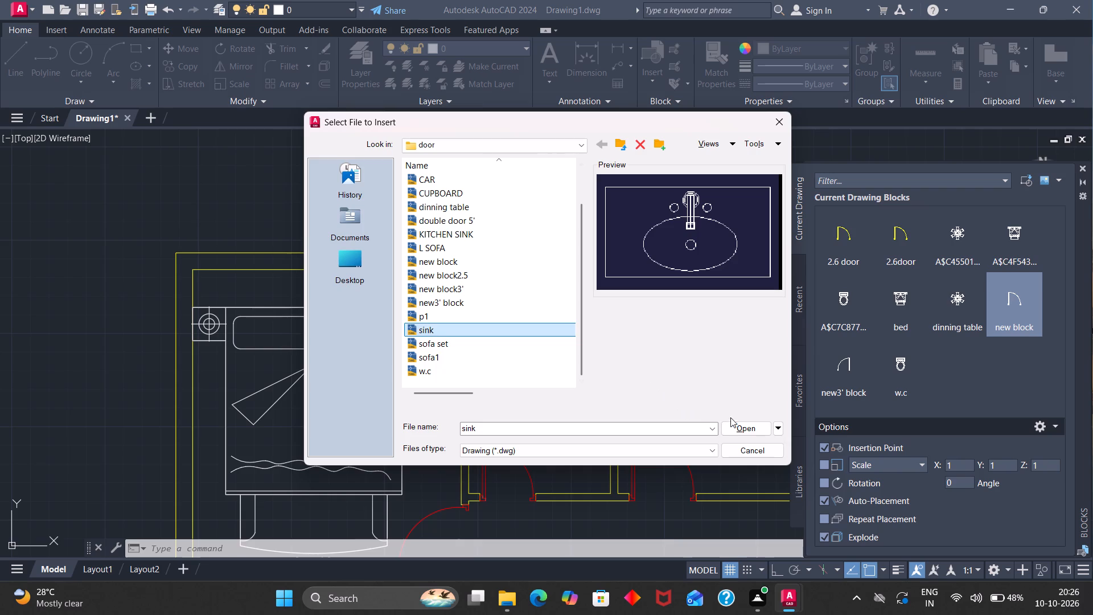
pyautogui.click(732, 424)
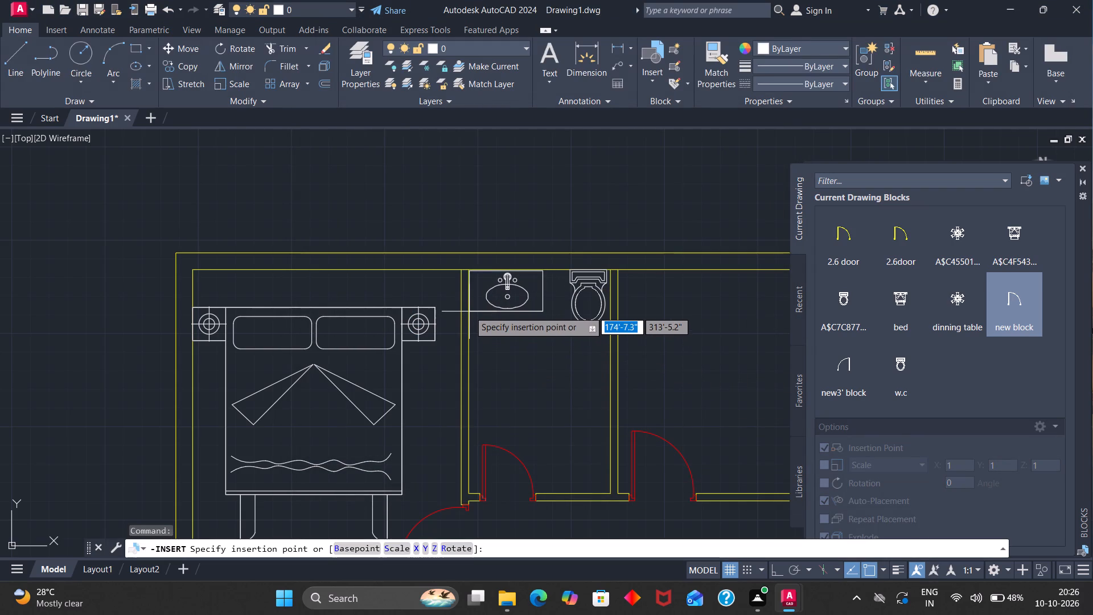
pyautogui.scroll(4, 468, 310)
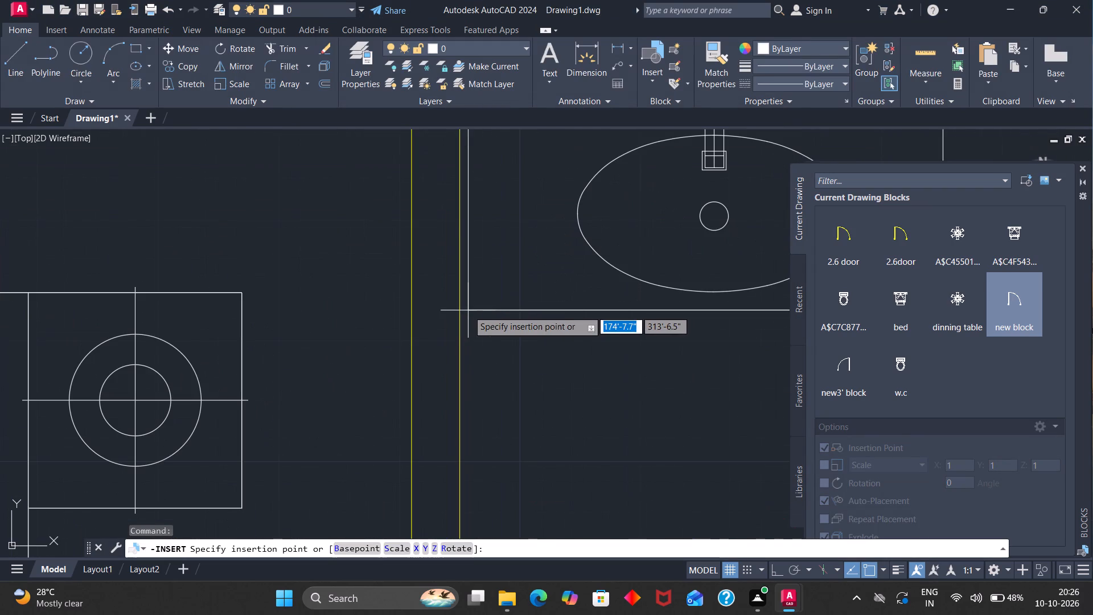
pyautogui.click(461, 313)
# Move the dining table block slightly right and up to sit more centrally in the hall.
pyautogui.scroll(-2, 461, 313)
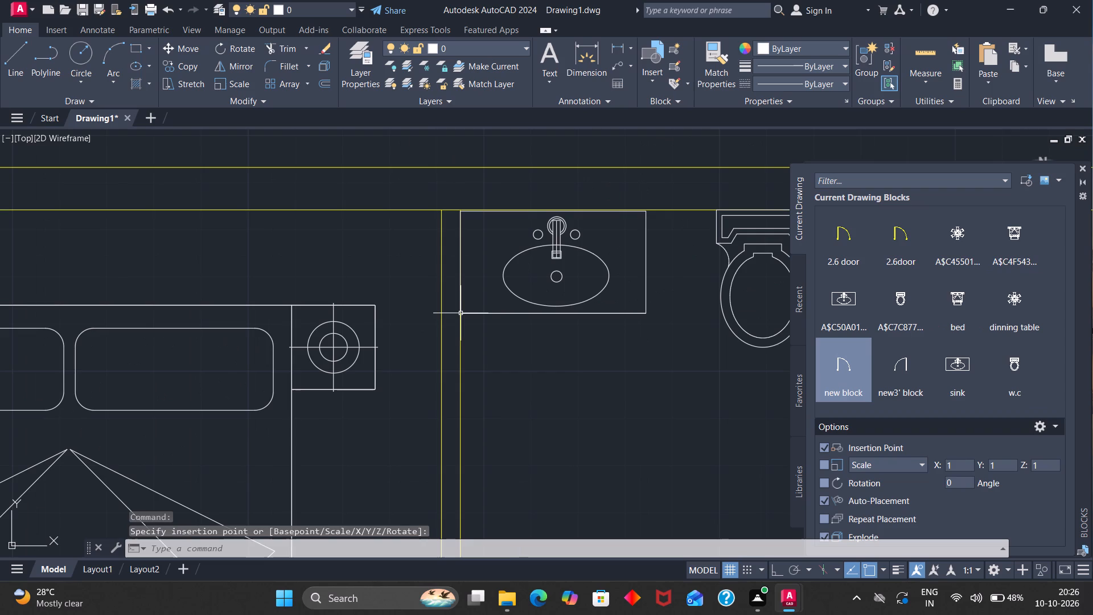
pyautogui.scroll(-2, 625, 257)
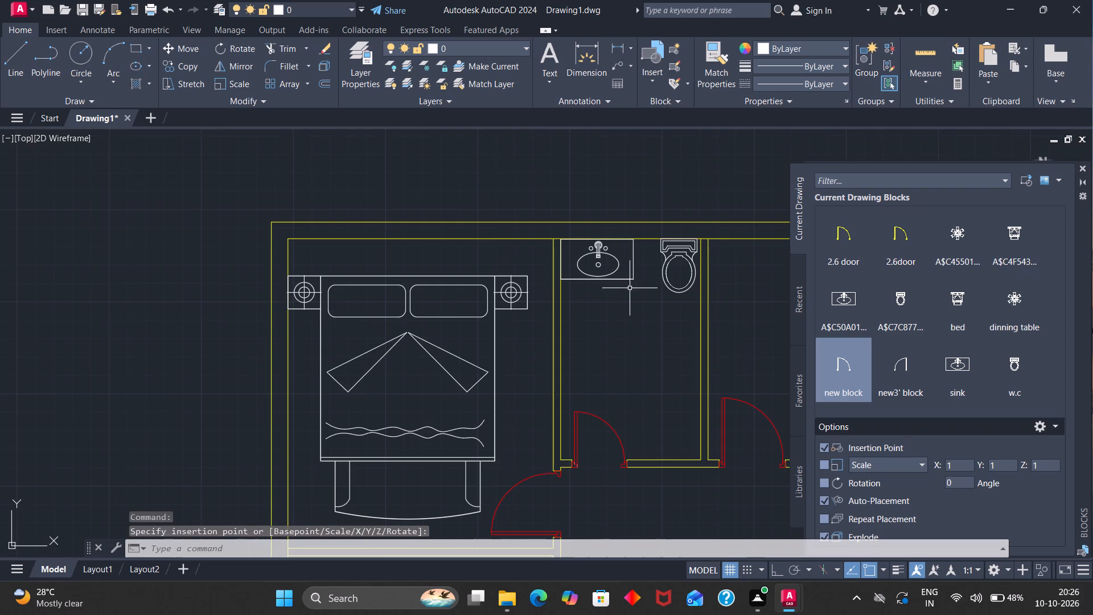
pyautogui.scroll(-3, 631, 296)
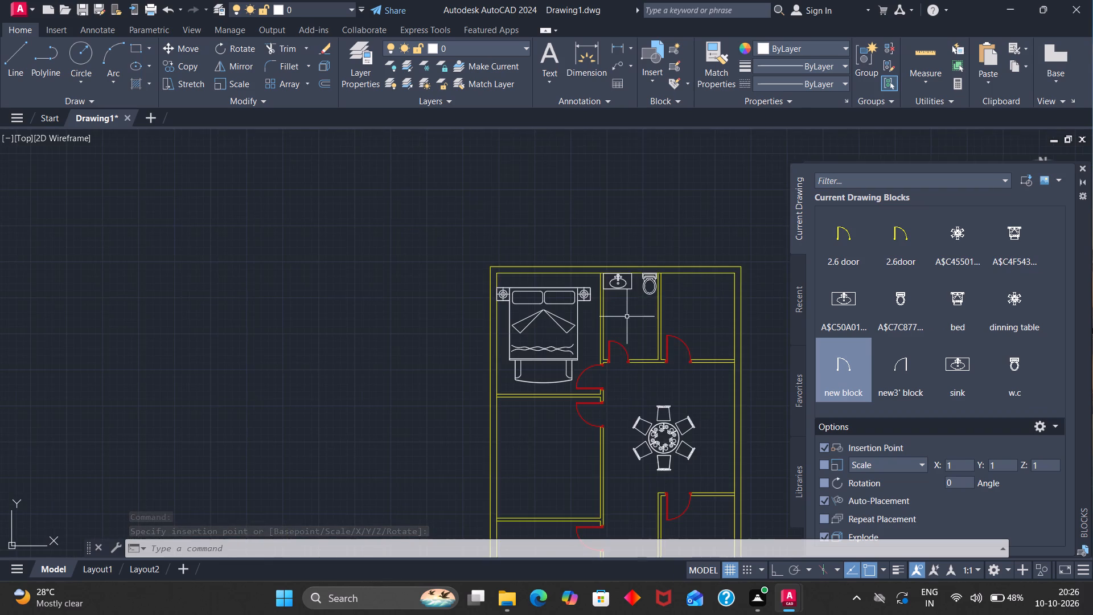
pyautogui.scroll(-2, 627, 317)
pyautogui.scroll(2, 660, 372)
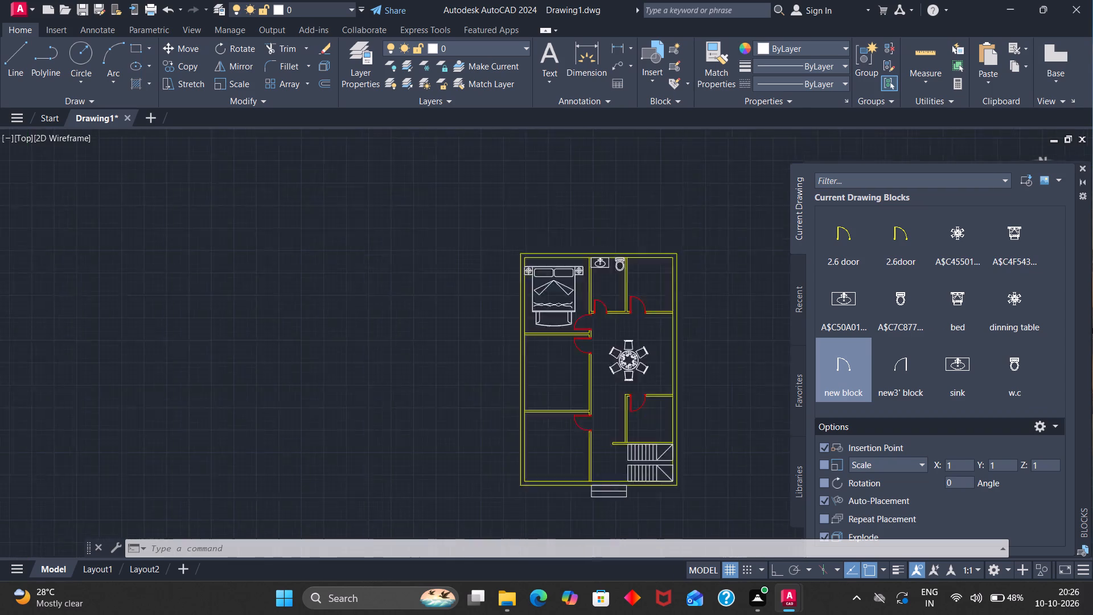
pyautogui.scroll(1, 660, 371)
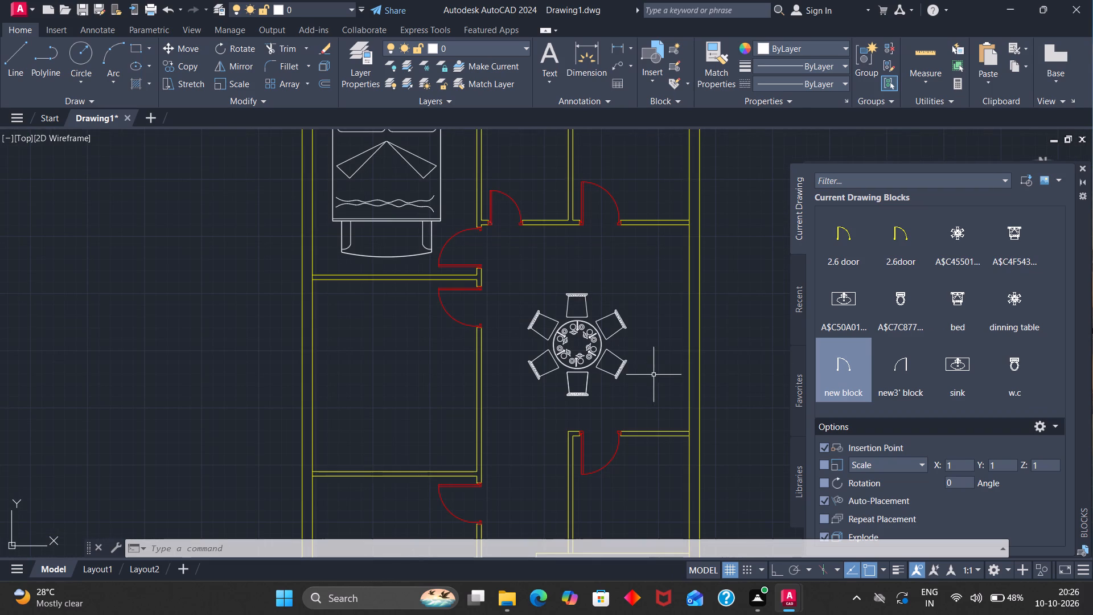
pyautogui.click(624, 322)
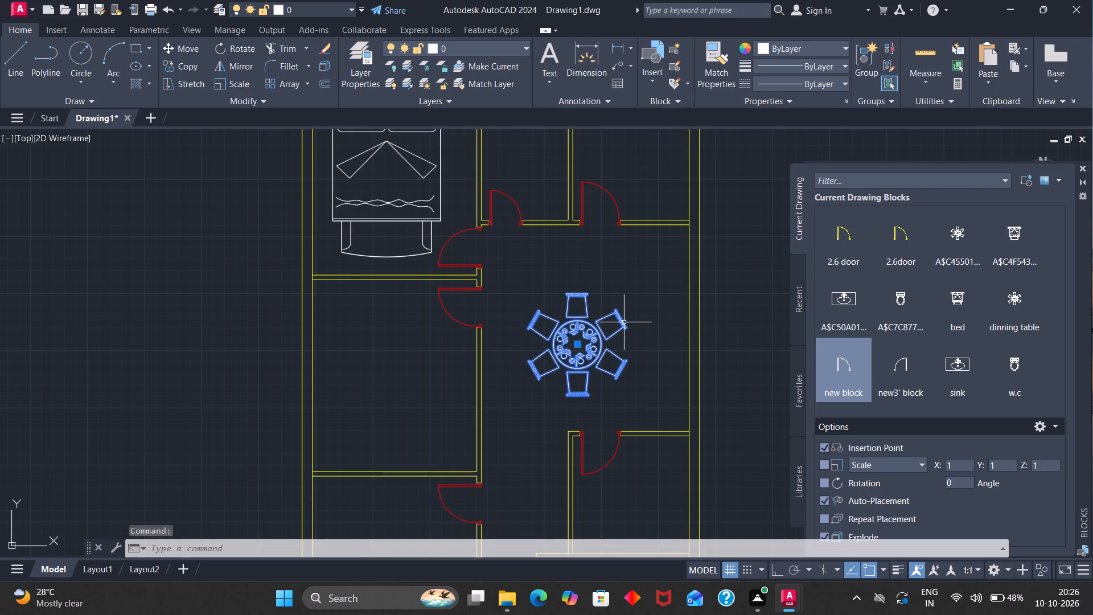
pyautogui.press('m')
pyautogui.press('Return')
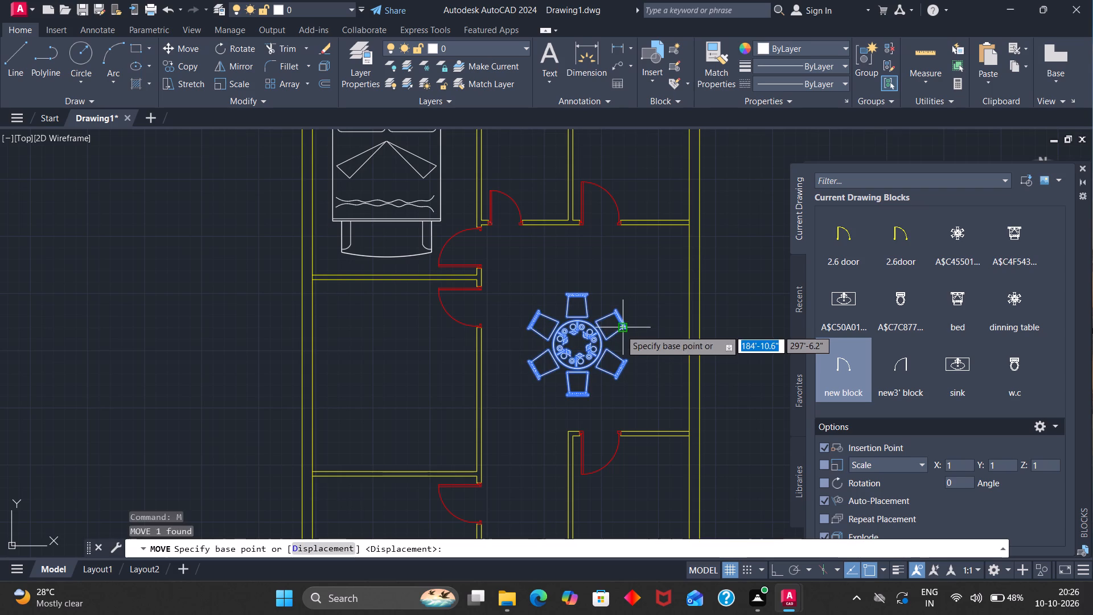
pyautogui.click(621, 330)
pyautogui.click(641, 319)
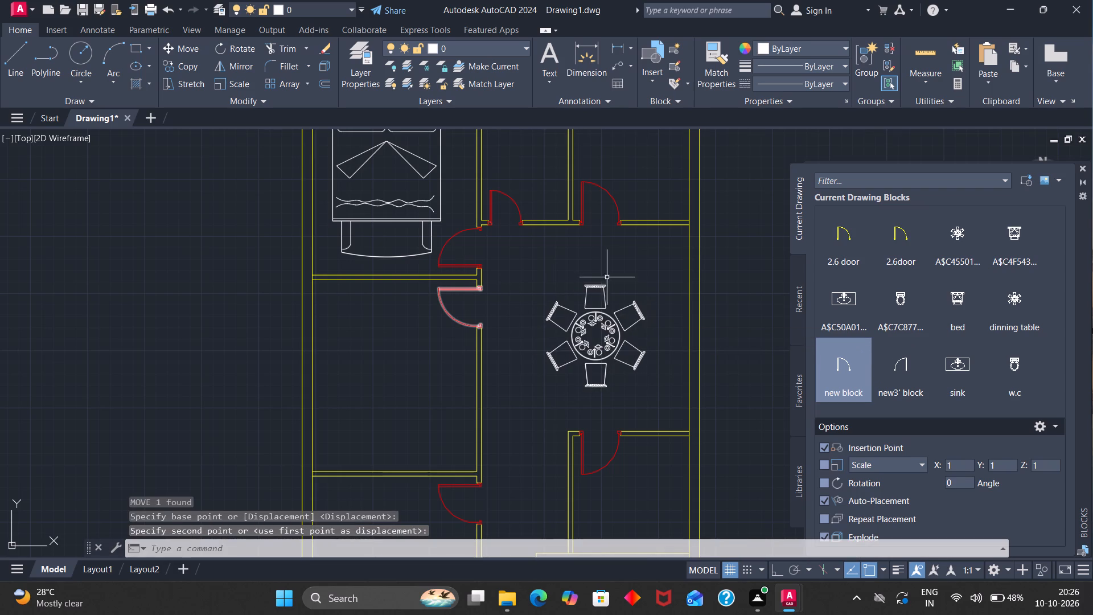
# Scale the bed in the upper-left room down to a factor of about 0.8, from a base point near its foot.
pyautogui.scroll(-1, 377, 200)
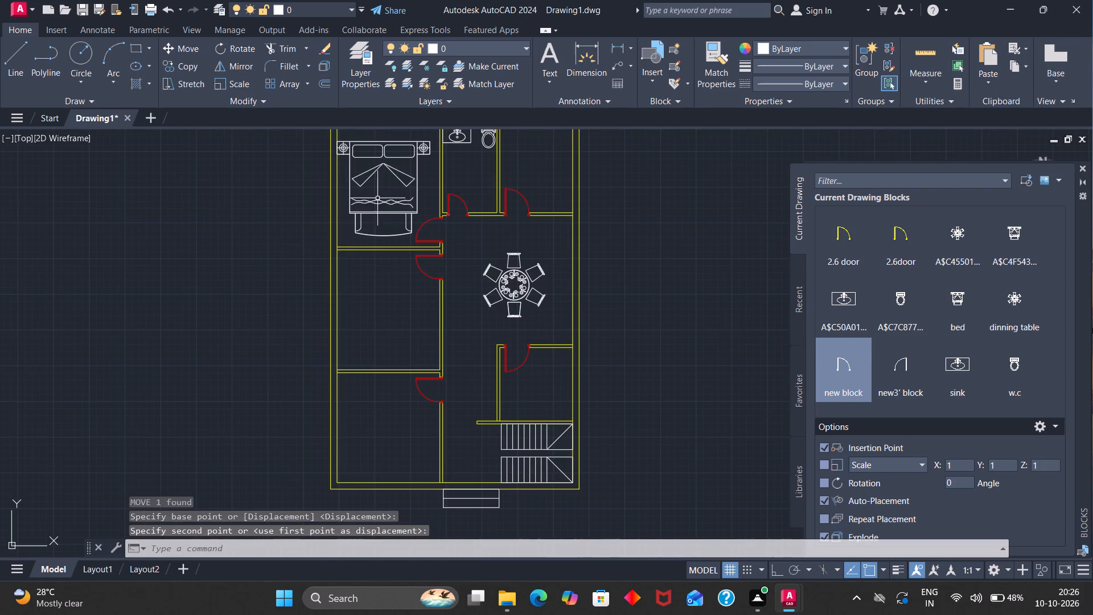
pyautogui.click(372, 190)
pyautogui.click(347, 214)
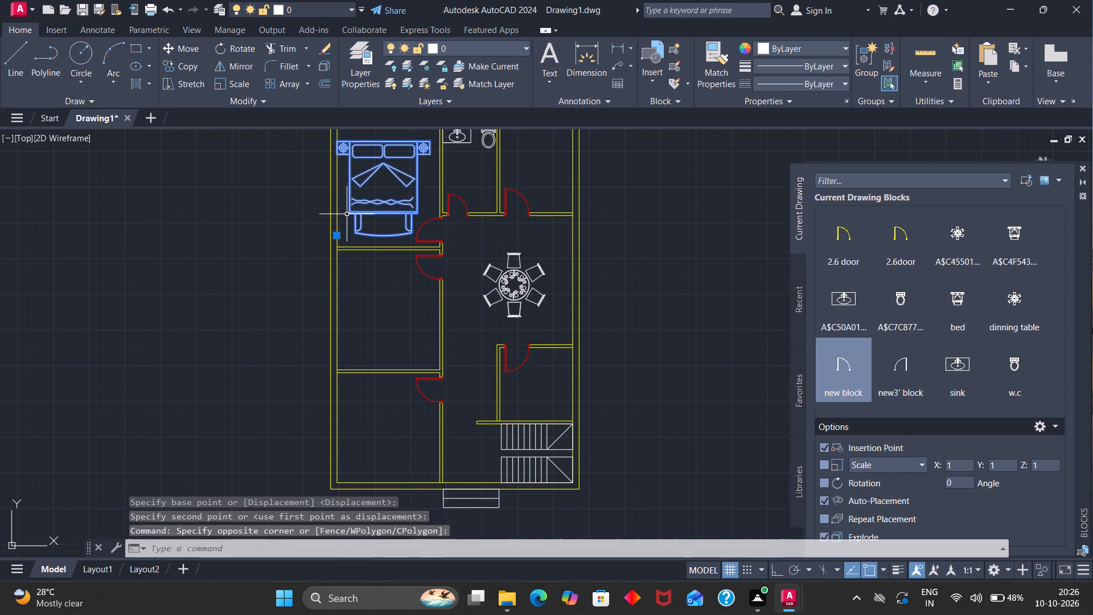
pyautogui.press('s')
pyautogui.press('c')
pyautogui.press('Return')
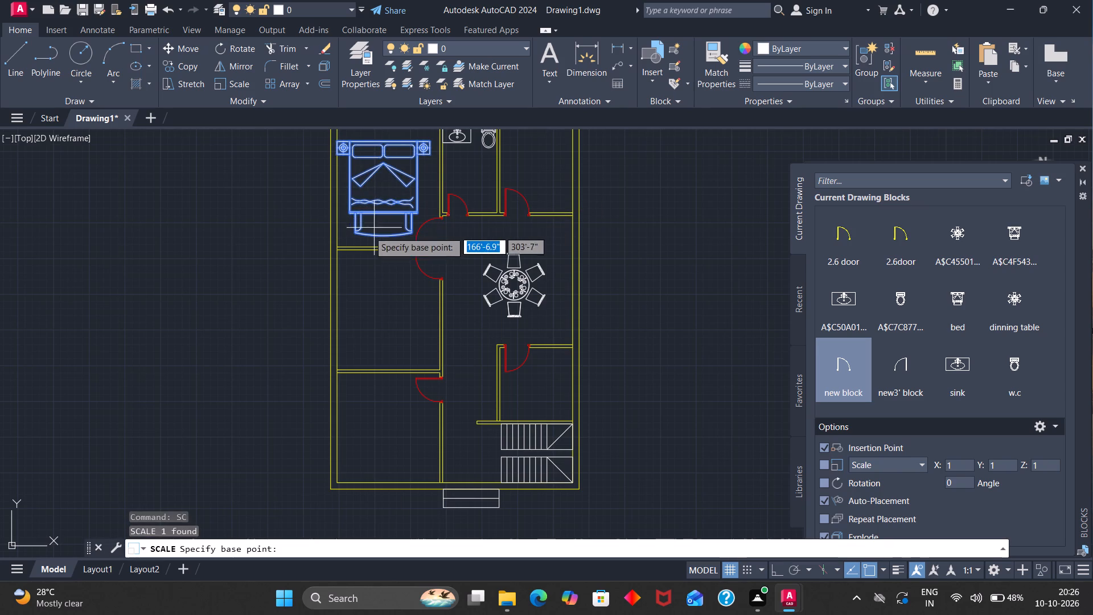
pyautogui.click(354, 231)
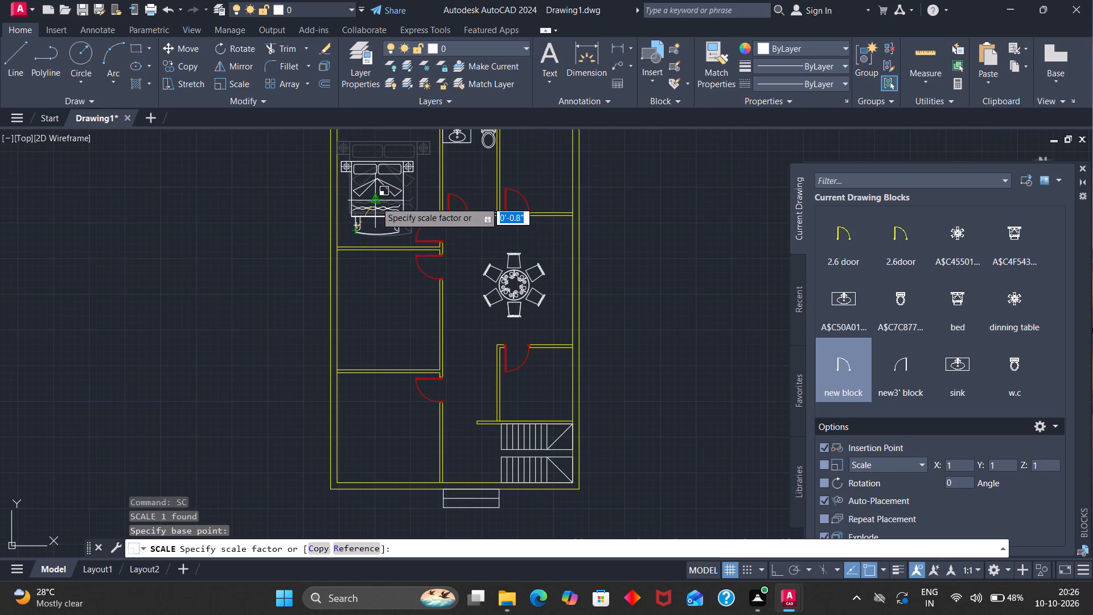
pyautogui.click(376, 202)
# Move the bed so its left nightstand sits in the top-left inner corner of the upper-left room.
pyautogui.scroll(-1, 383, 161)
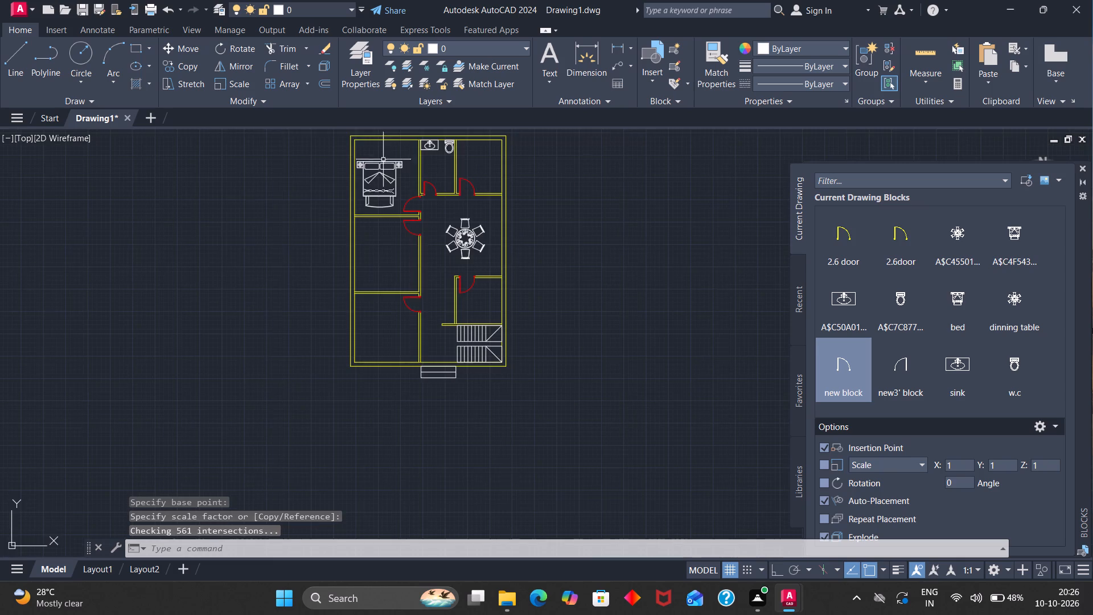
pyautogui.scroll(1, 383, 156)
pyautogui.scroll(-1, 383, 156)
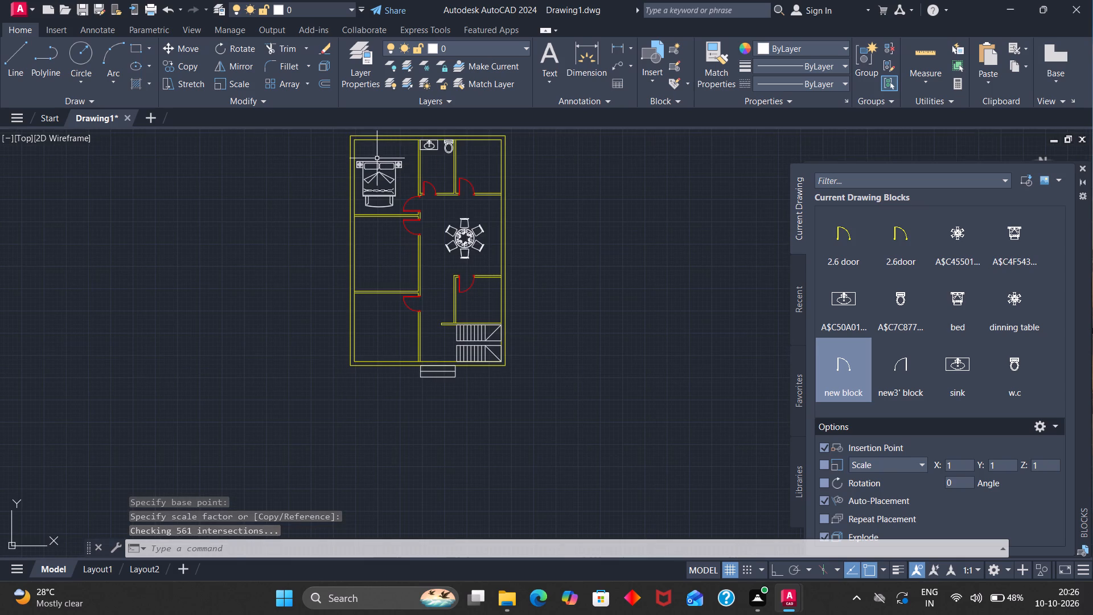
pyautogui.press('m')
pyautogui.press('Return')
pyautogui.click(373, 161)
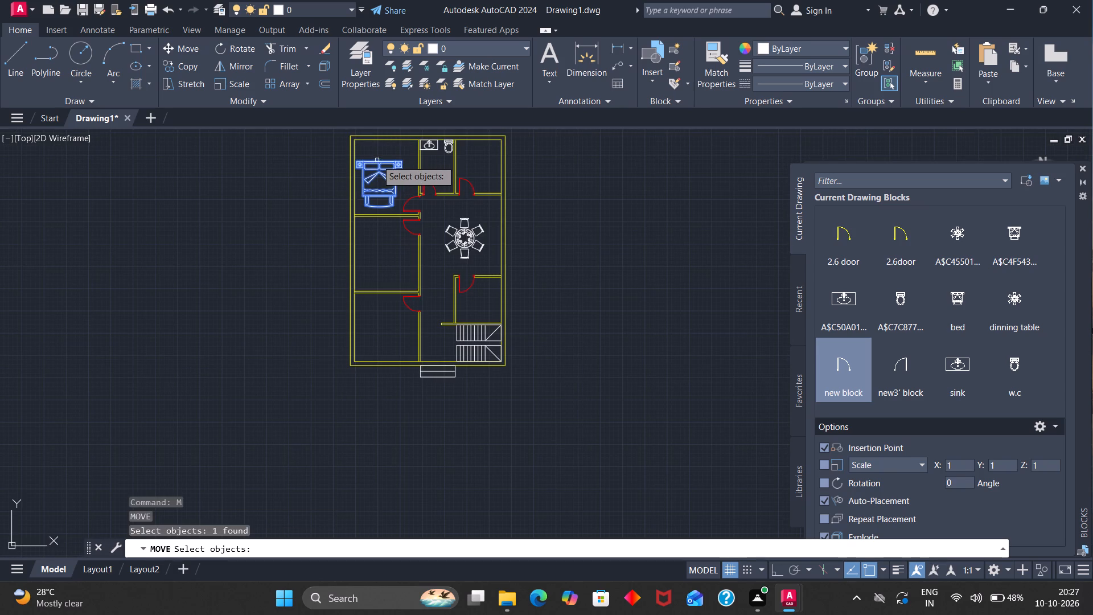
pyautogui.press('Return')
pyautogui.scroll(3, 356, 163)
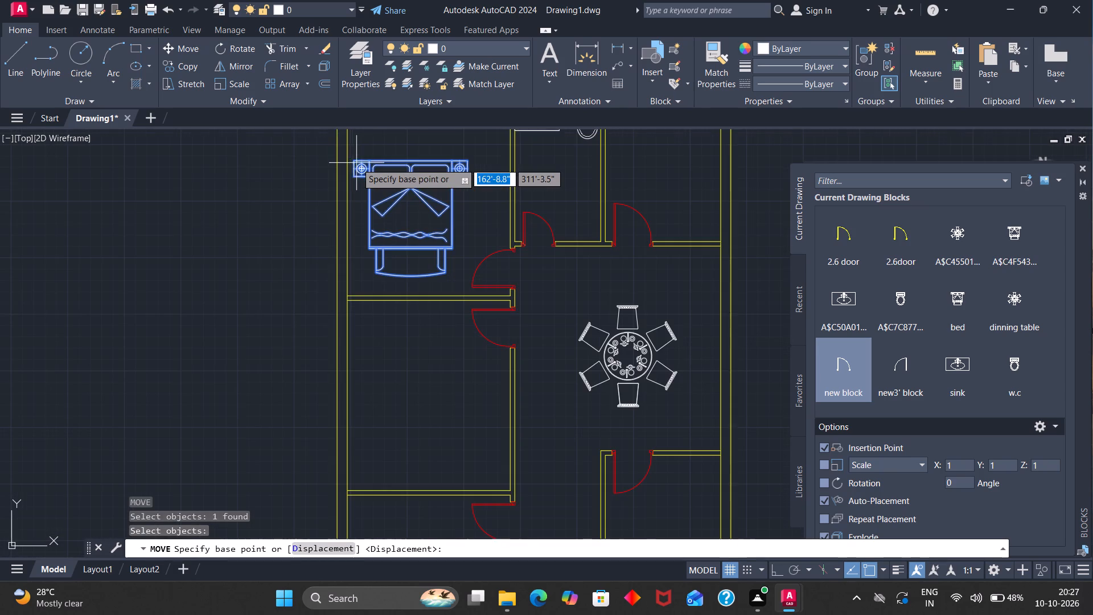
pyautogui.click(356, 163)
pyautogui.scroll(-3, 359, 160)
pyautogui.scroll(3, 359, 149)
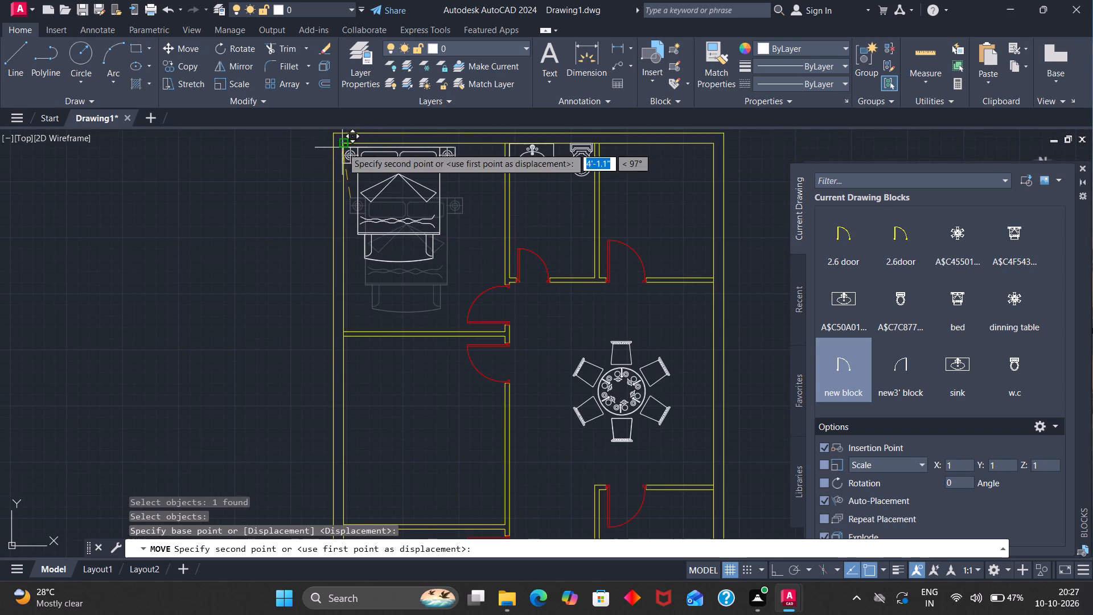
pyautogui.click(342, 147)
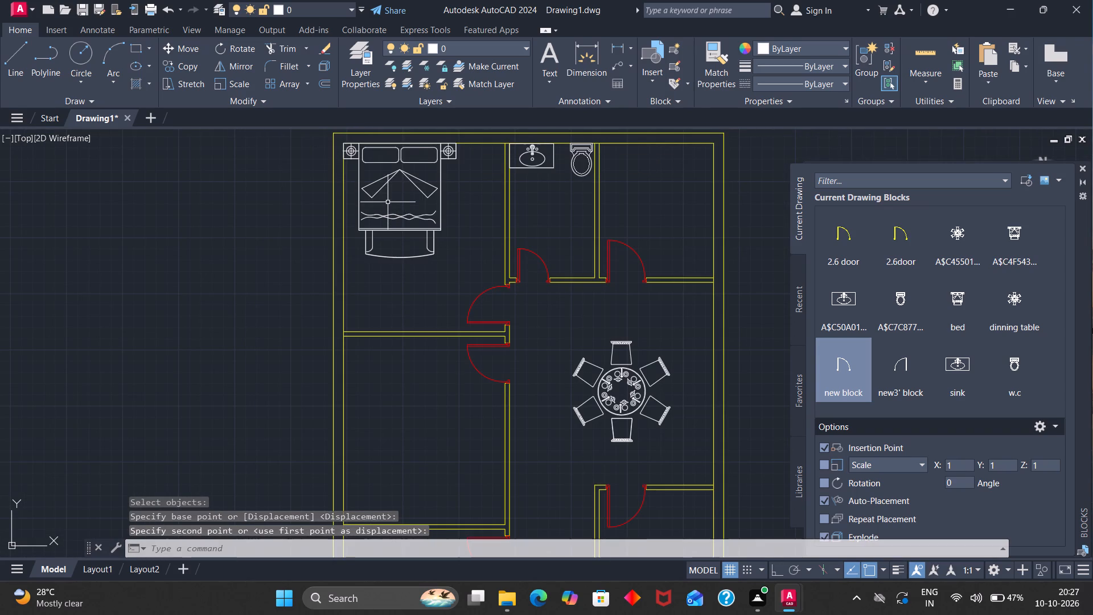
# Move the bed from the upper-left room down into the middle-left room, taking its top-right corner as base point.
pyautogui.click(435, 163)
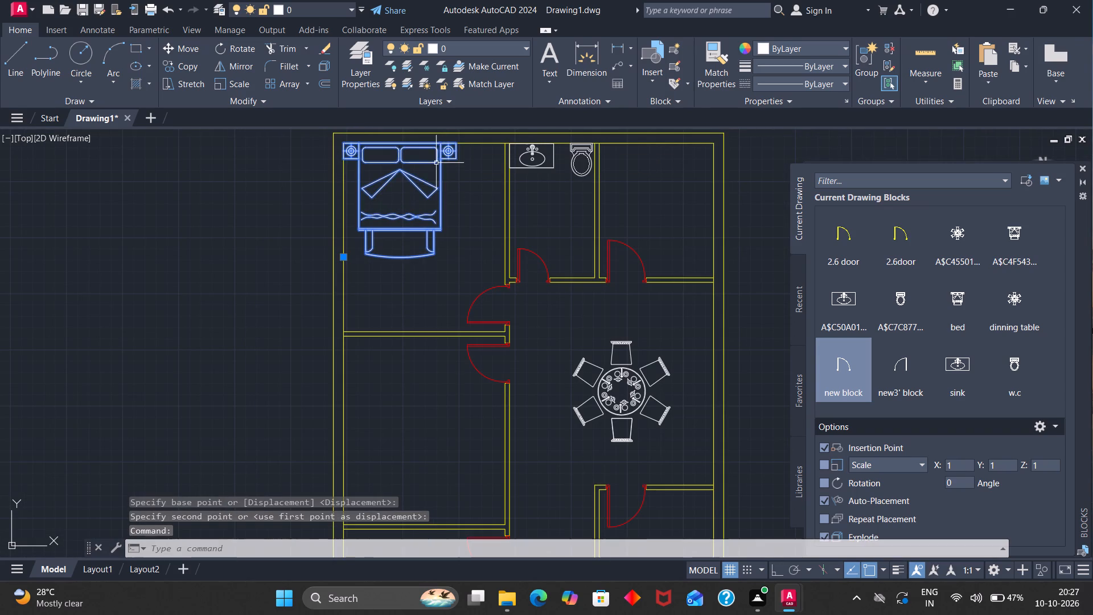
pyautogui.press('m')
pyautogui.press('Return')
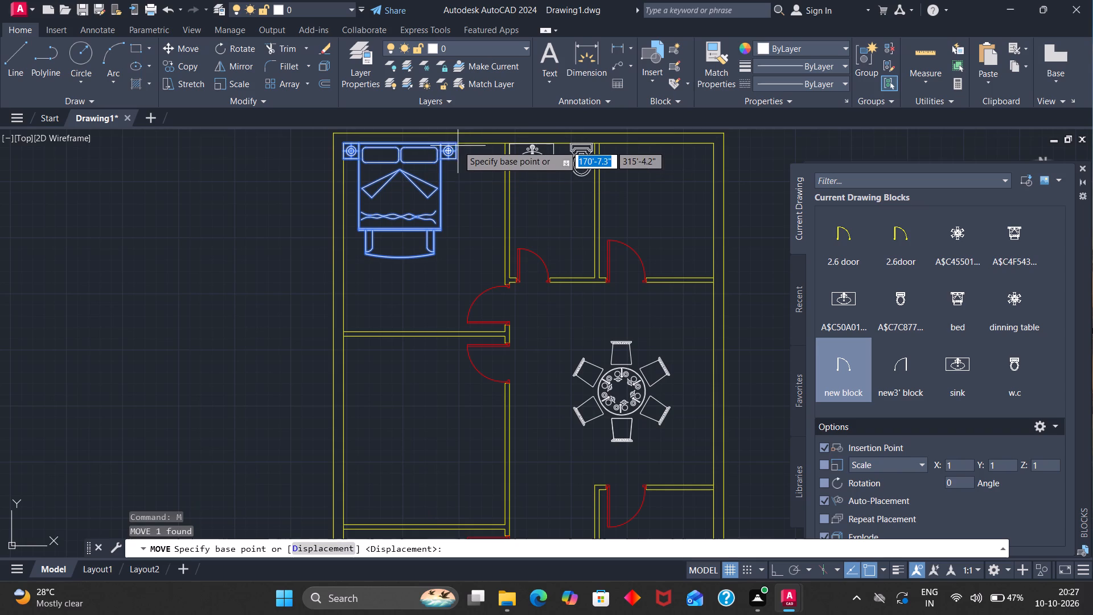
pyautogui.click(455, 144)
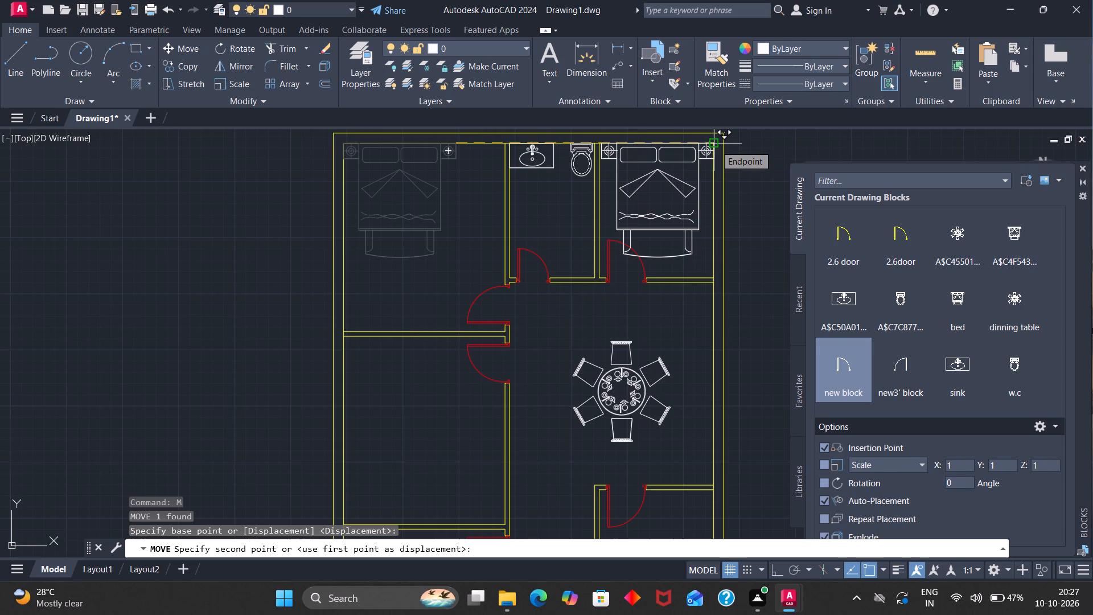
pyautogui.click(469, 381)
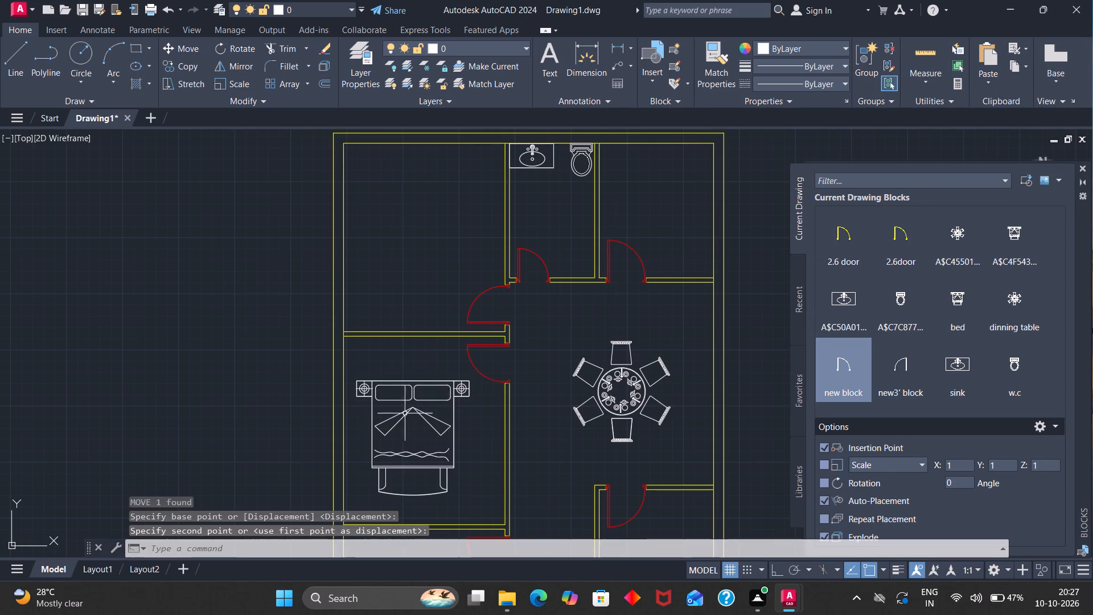
# Scale the bed down again to a factor of about 0.8 about its top-left corner.
pyautogui.click(376, 392)
pyautogui.press('s')
pyautogui.press('c')
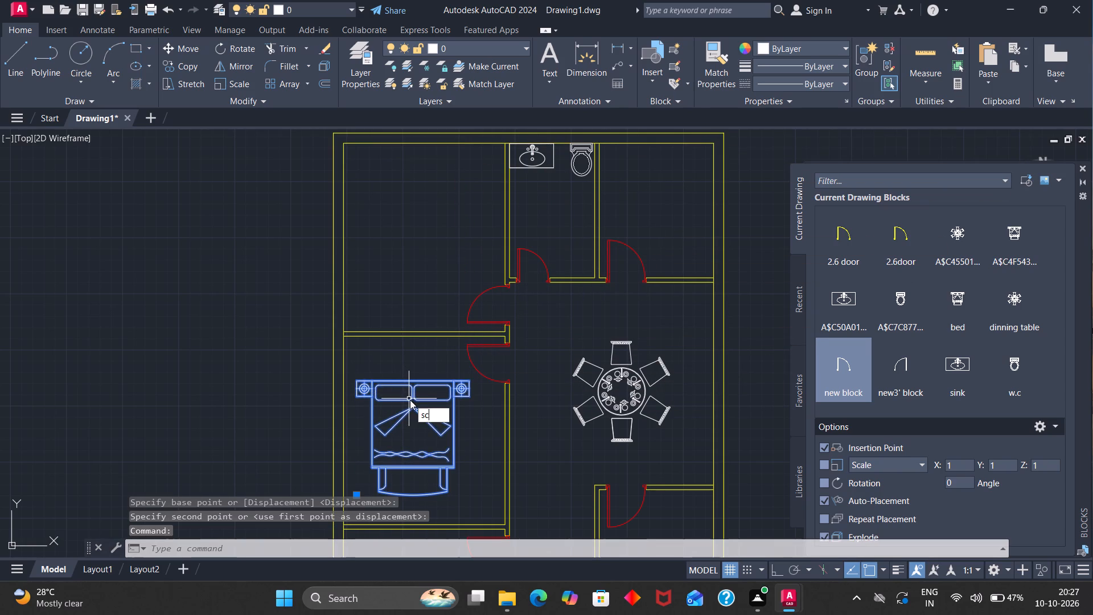
pyautogui.press('Return')
pyautogui.click(359, 382)
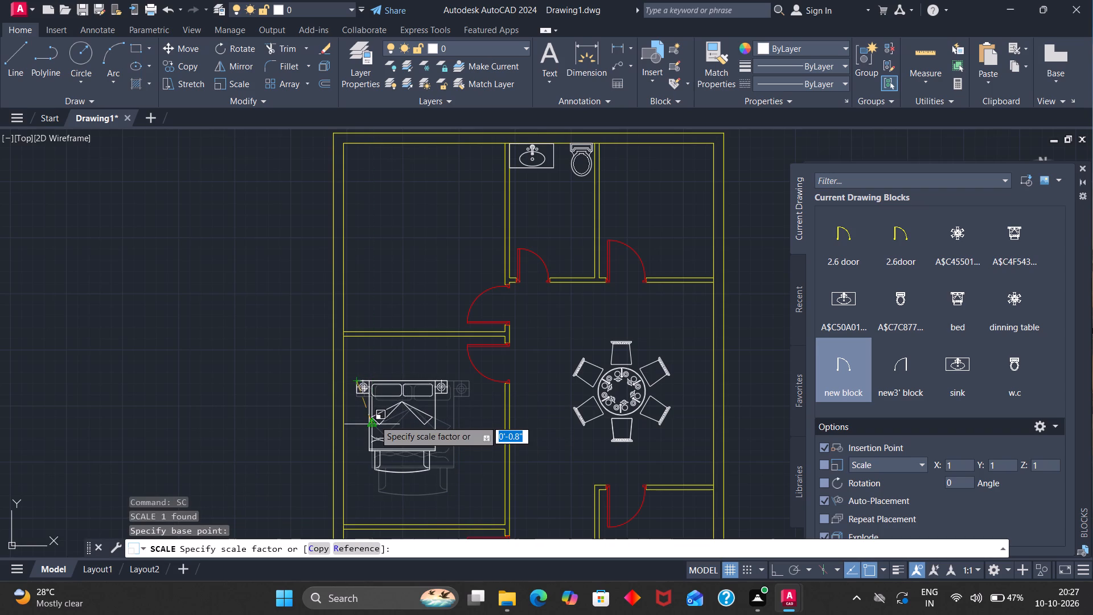
pyautogui.click(375, 419)
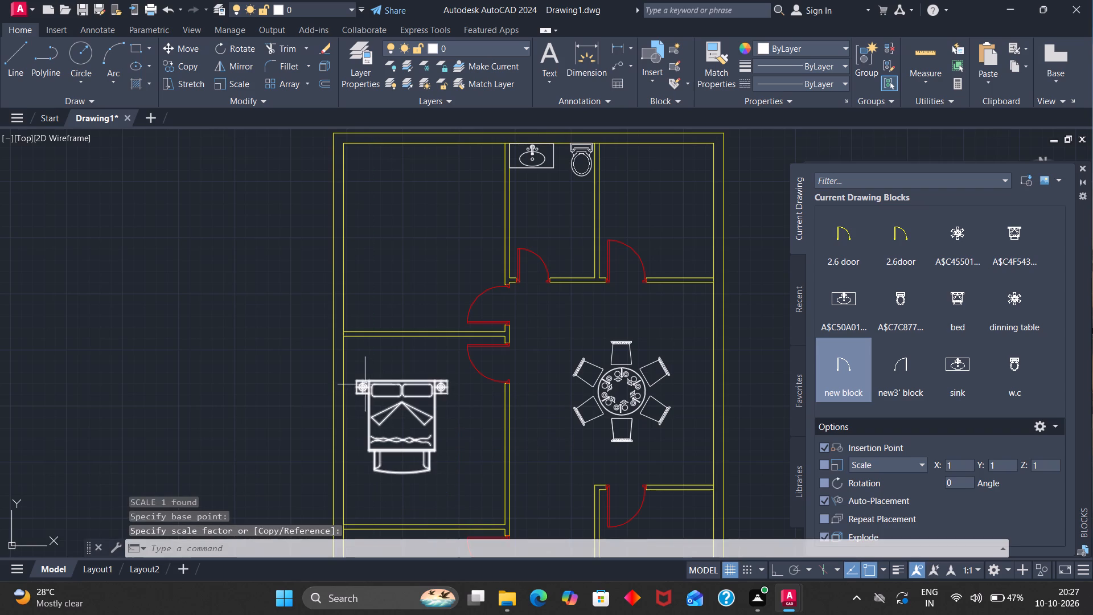
# Move the reduced bed back into the top-left inner corner of the upper-left room.
pyautogui.click(360, 383)
pyautogui.press('m')
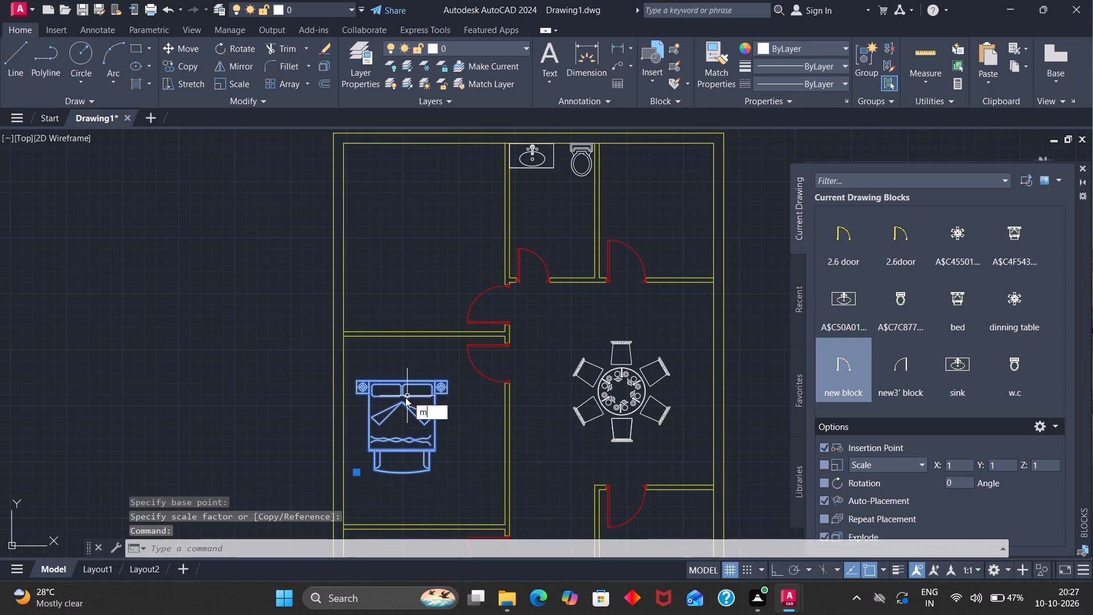
pyautogui.press('Return')
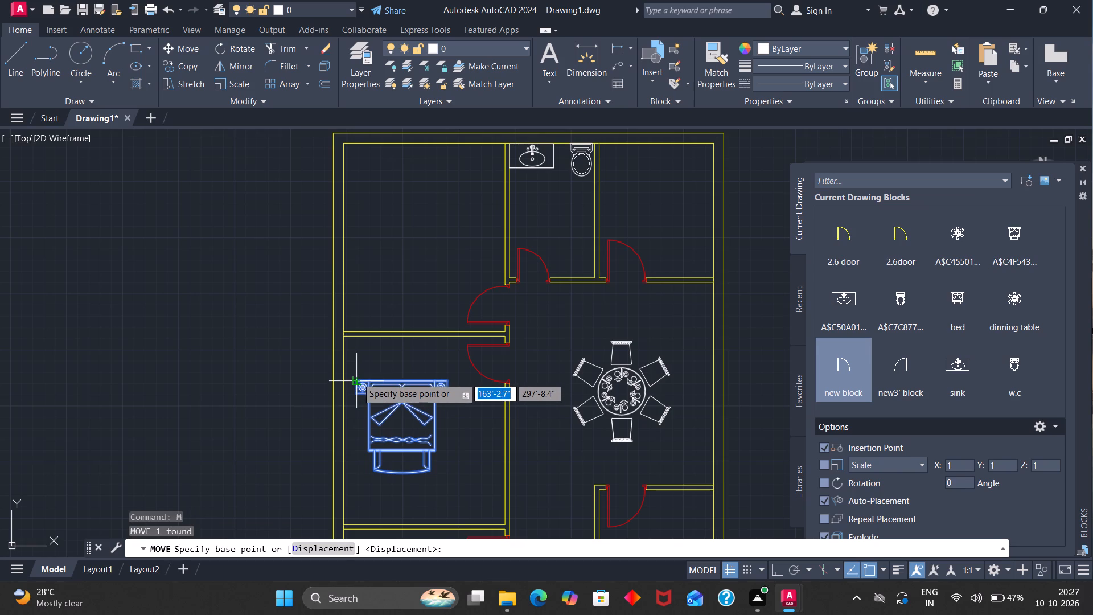
pyautogui.click(358, 382)
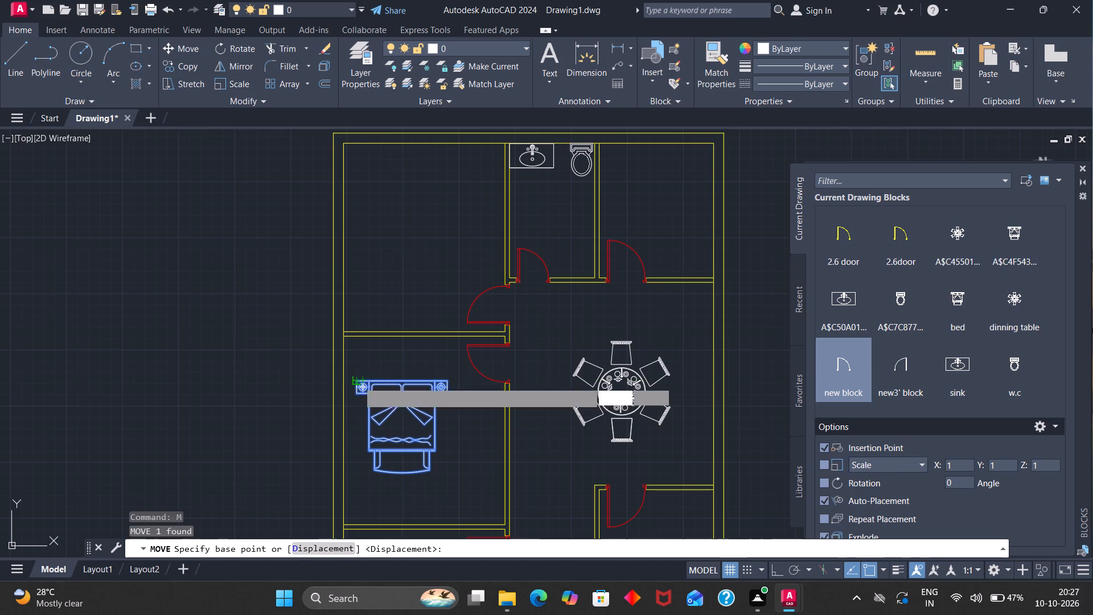
pyautogui.click(340, 147)
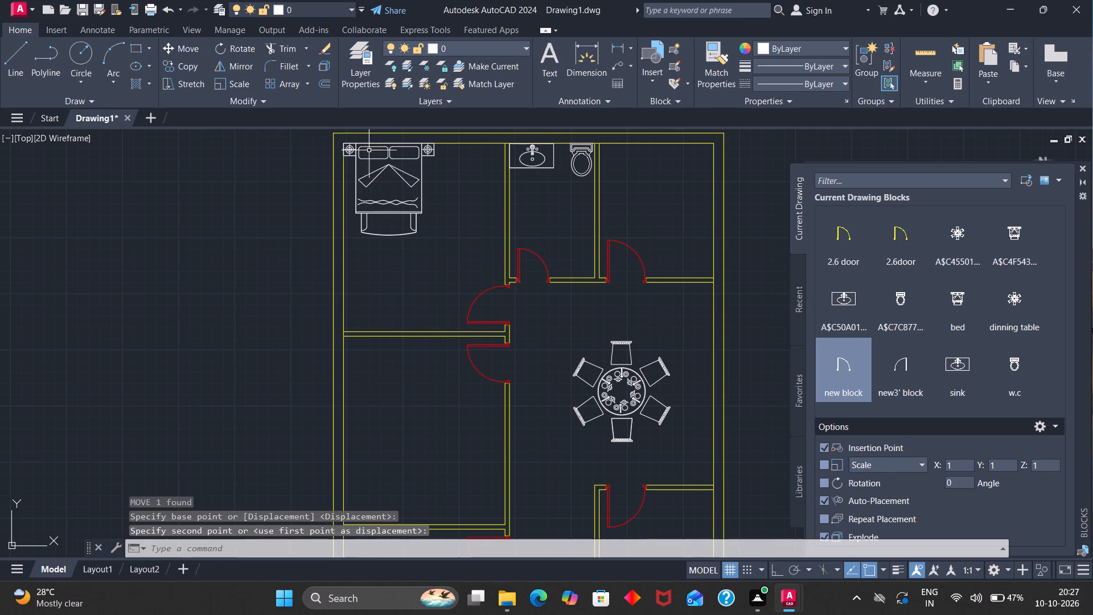
# Copy the bed into the top-right corner of the upper-right room and into the middle-left room.
pyautogui.click(373, 169)
pyautogui.press('c')
pyautogui.press('o')
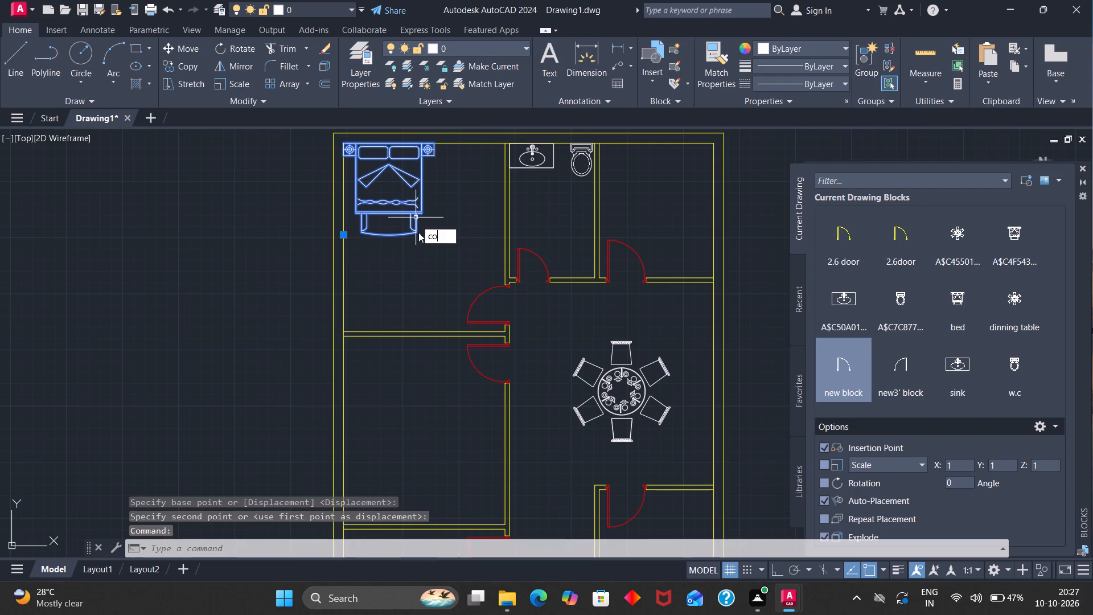
pyautogui.press('Return')
pyautogui.click(437, 144)
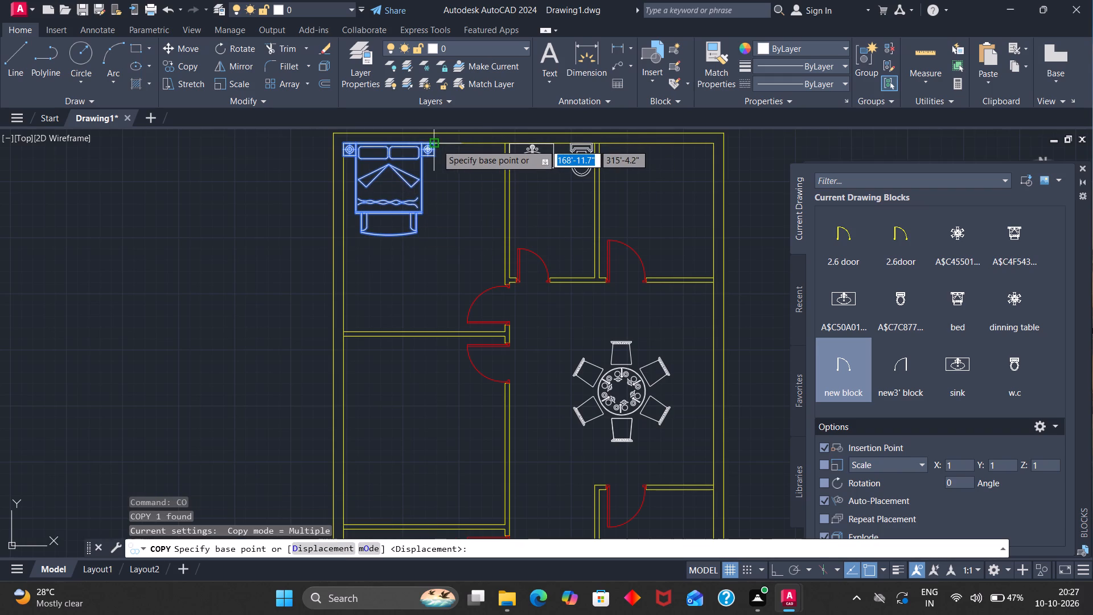
pyautogui.click(712, 146)
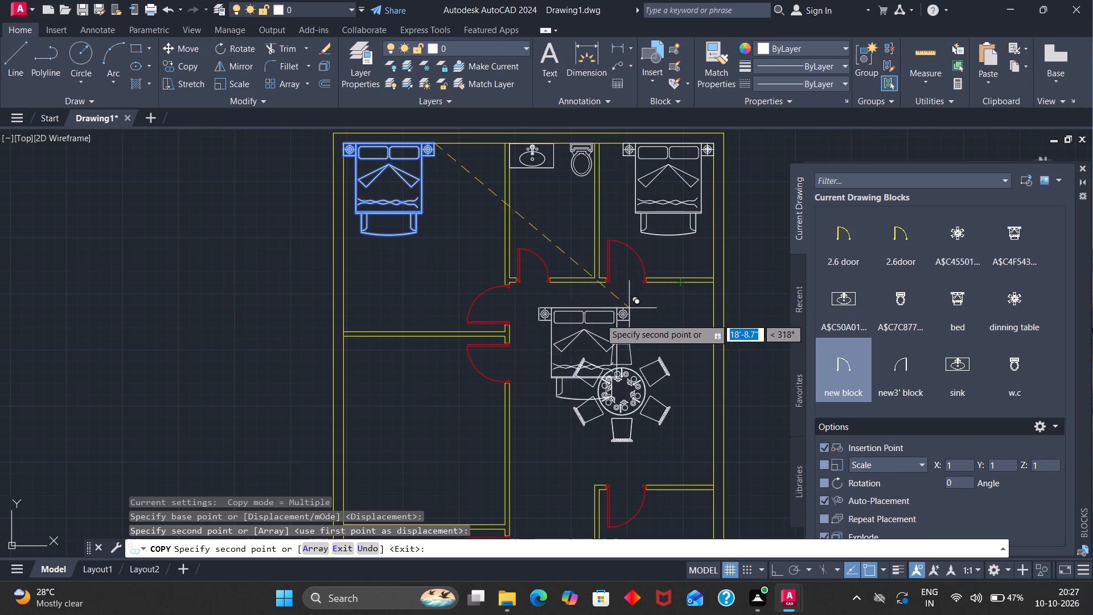
pyautogui.click(450, 399)
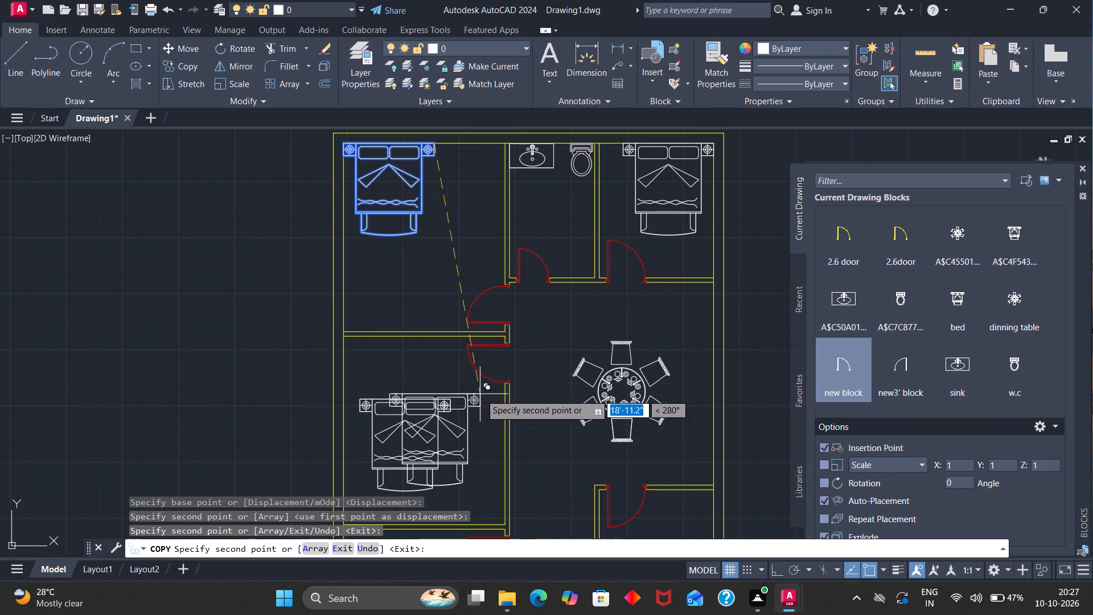
pyautogui.press('Escape')
# Rotate the middle-left room's bed 90° counterclockwise about its top-left corner so the headboard faces the outer wall.
pyautogui.press('r')
pyautogui.press('o')
pyautogui.press('Return')
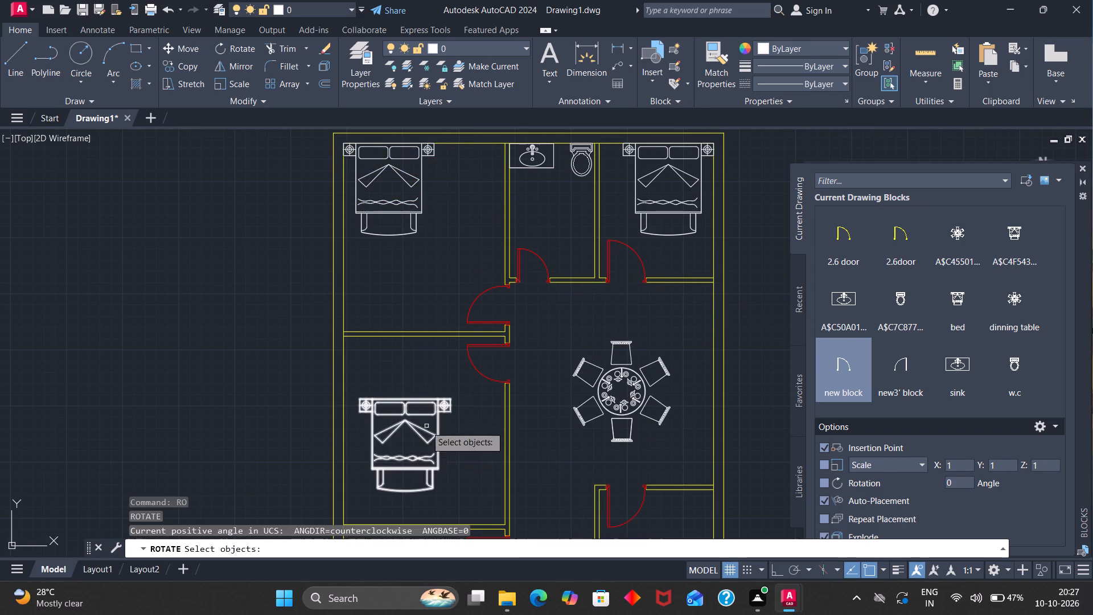
pyautogui.click(426, 426)
pyautogui.doubleClick(437, 424)
pyautogui.press('Return')
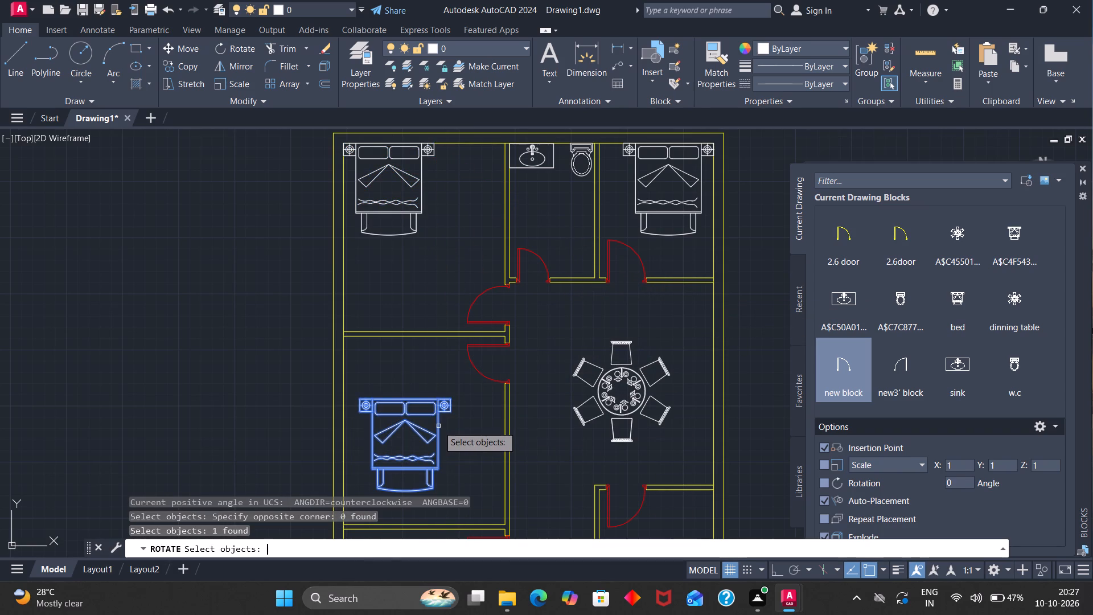
pyautogui.click(358, 398)
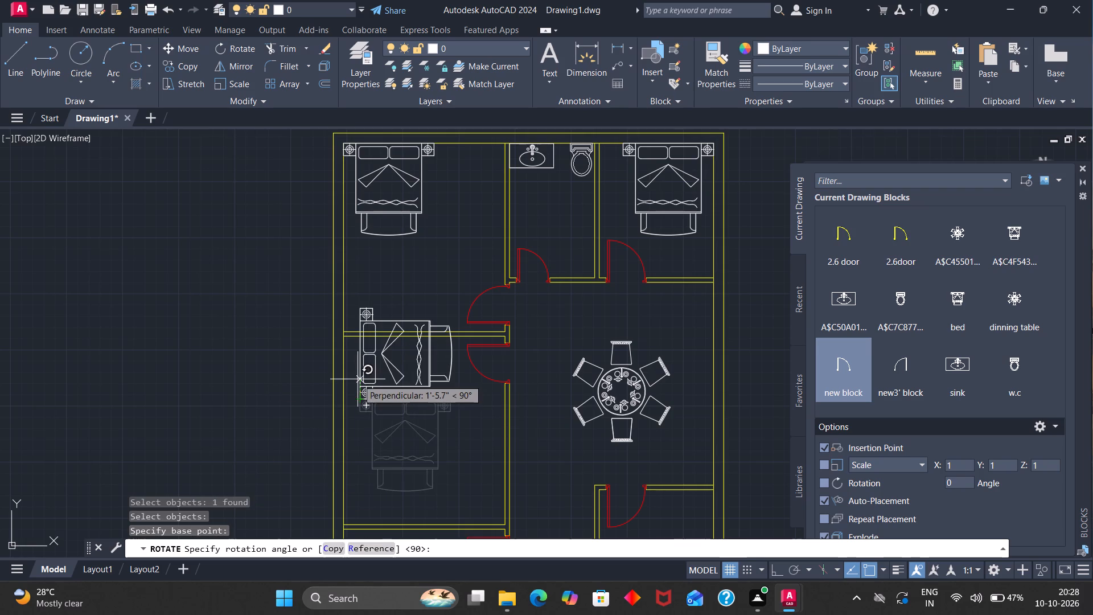
pyautogui.click(358, 379)
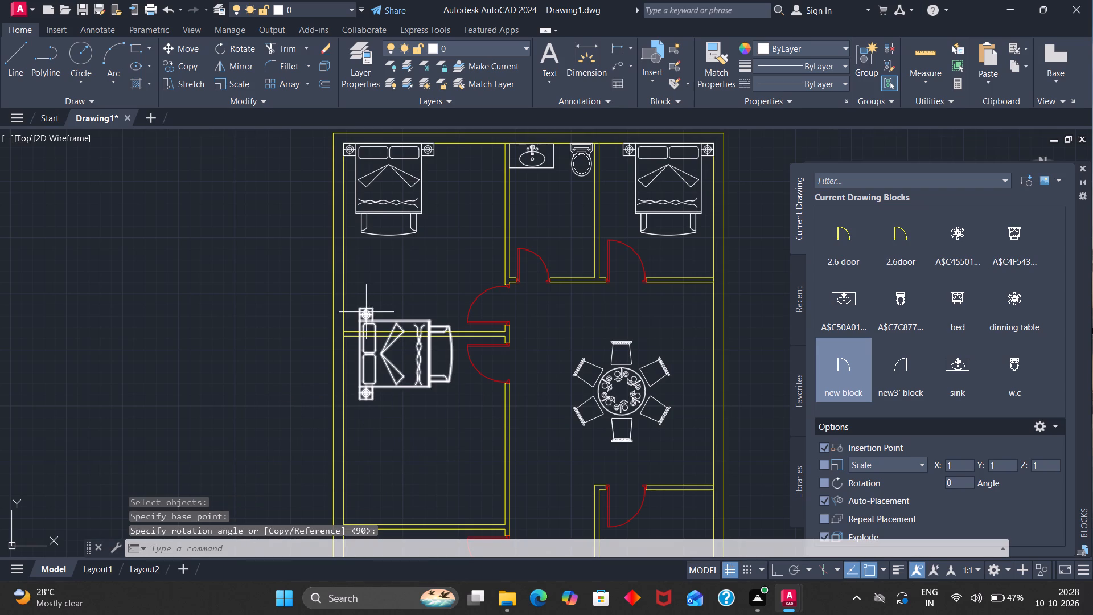
# Move the rotated bed into the bottom-left corner of the middle-left room, with its headboard against the outer wall.
pyautogui.click(363, 382)
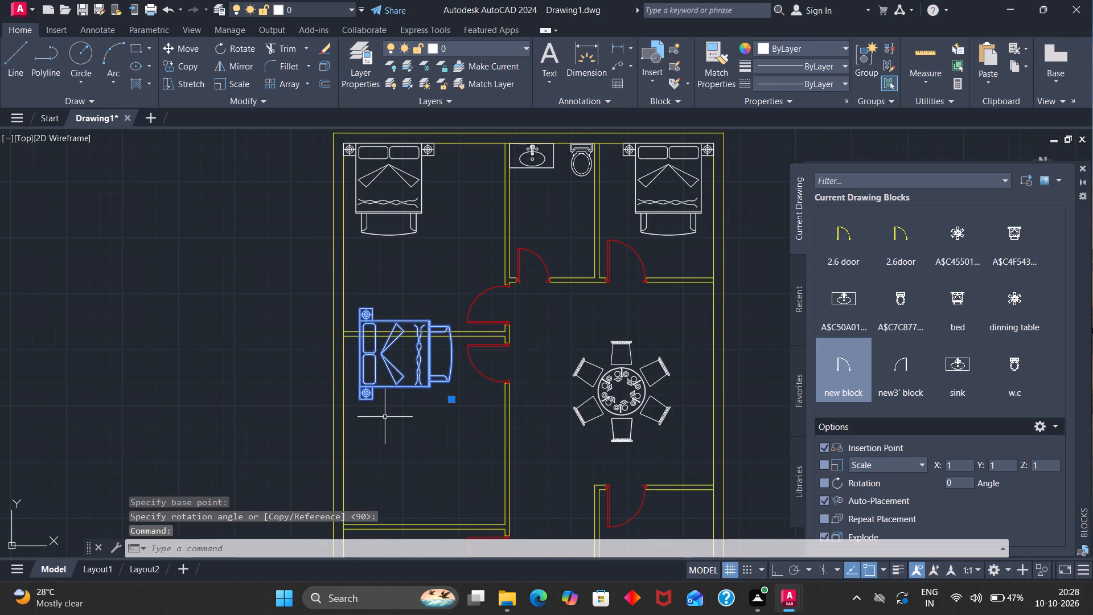
pyautogui.press('m')
pyautogui.press('Return')
pyautogui.click(358, 401)
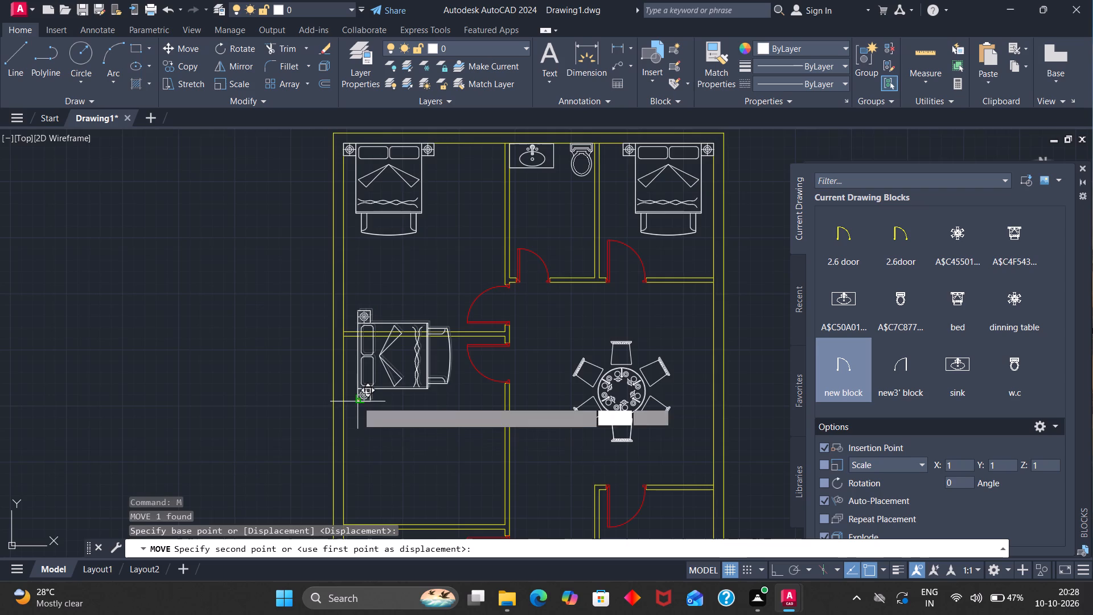
pyautogui.scroll(-1, 354, 444)
pyautogui.scroll(3, 347, 494)
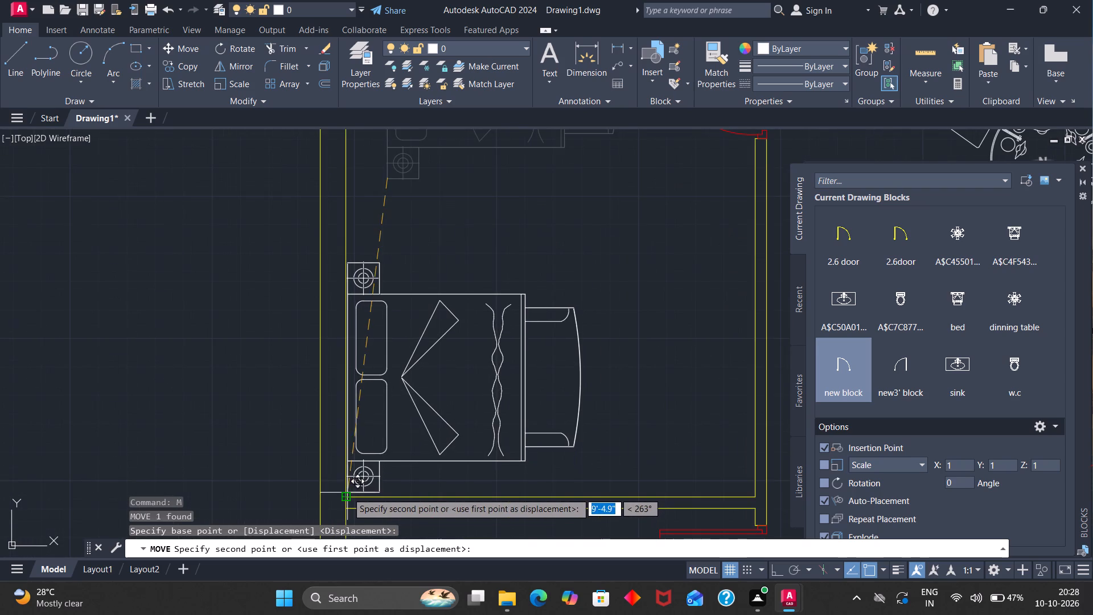
pyautogui.click(348, 494)
# Move the middle-left room's bed into the bottom-left inner corner of the lower-left room.
pyautogui.scroll(-2, 426, 399)
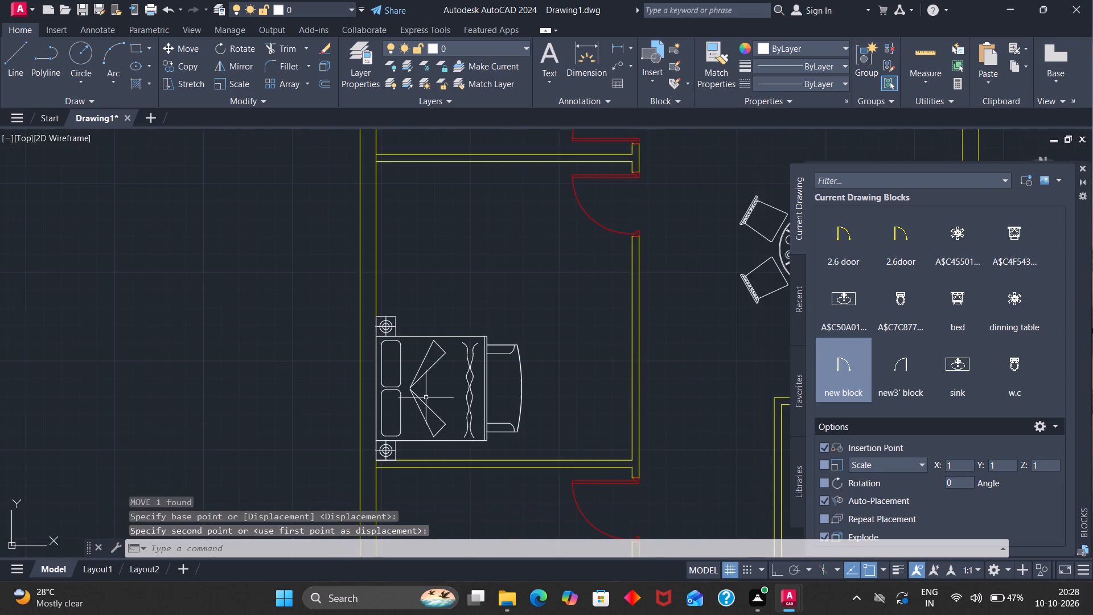
pyautogui.scroll(-3, 426, 396)
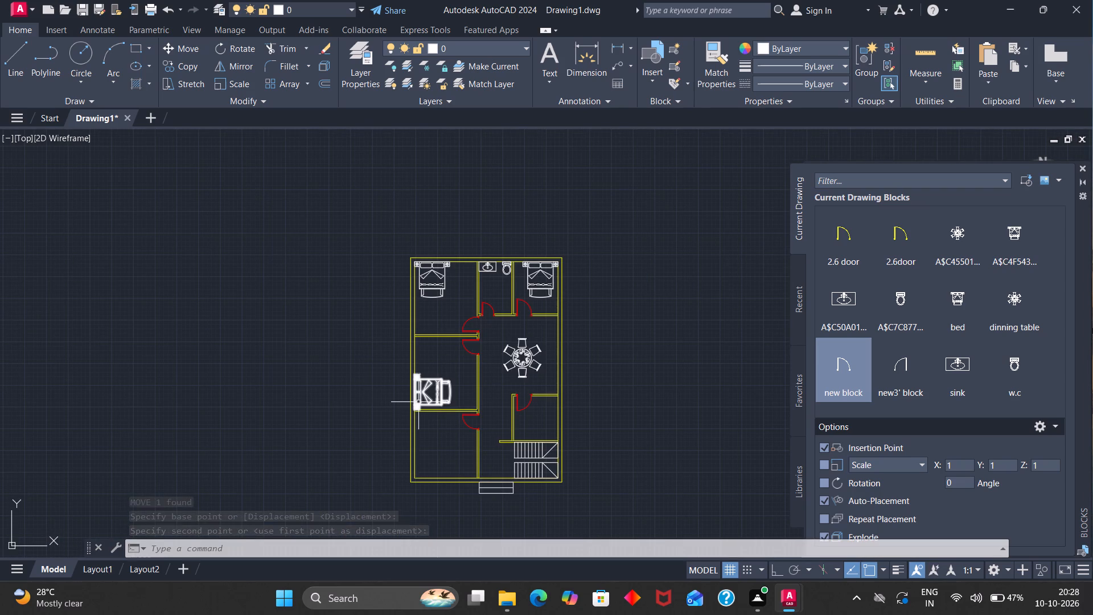
pyautogui.scroll(2, 417, 405)
pyautogui.click(411, 411)
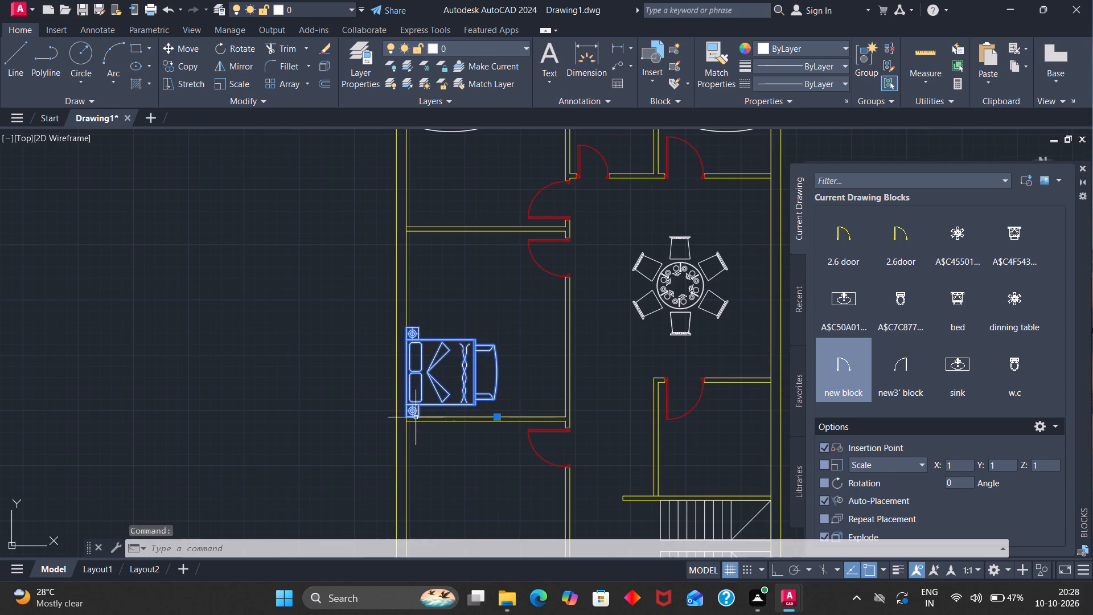
pyautogui.press('m')
pyautogui.press('Return')
pyautogui.click(402, 413)
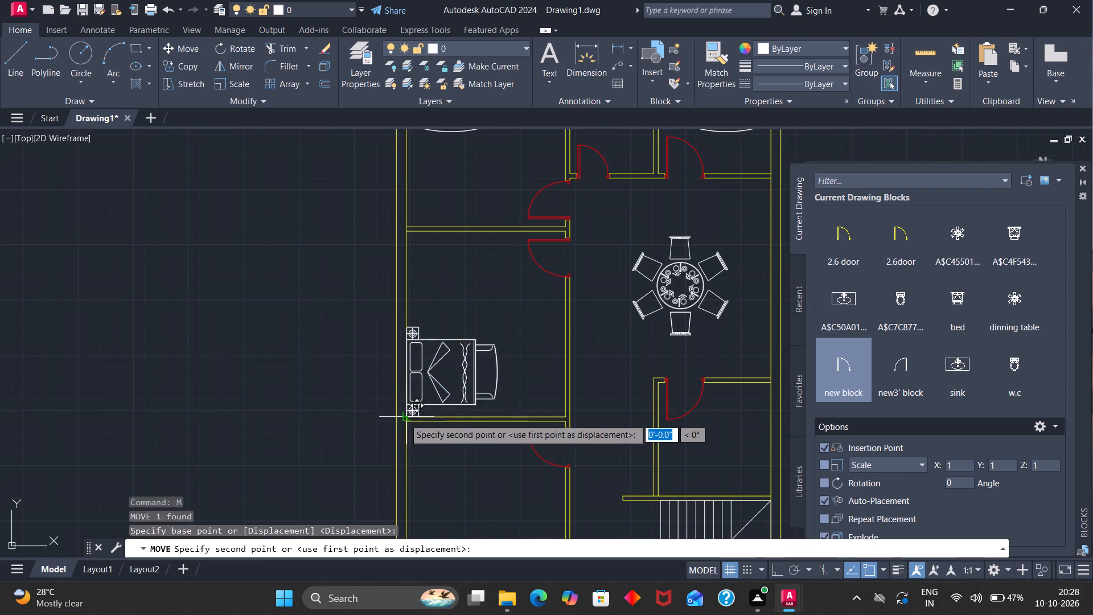
pyautogui.scroll(-4, 405, 427)
pyautogui.scroll(4, 404, 456)
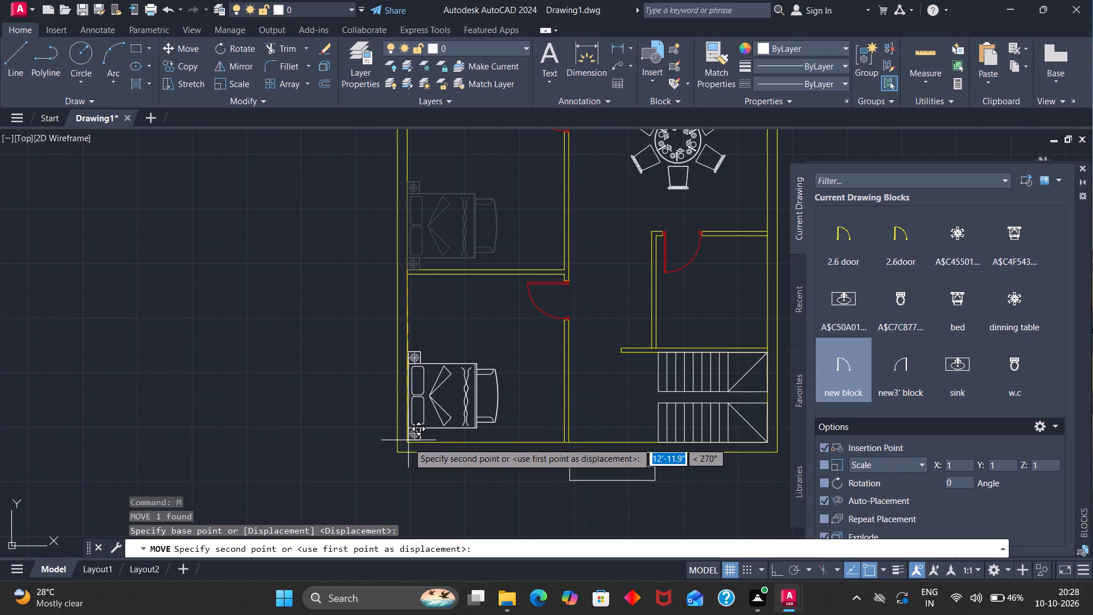
pyautogui.click(408, 443)
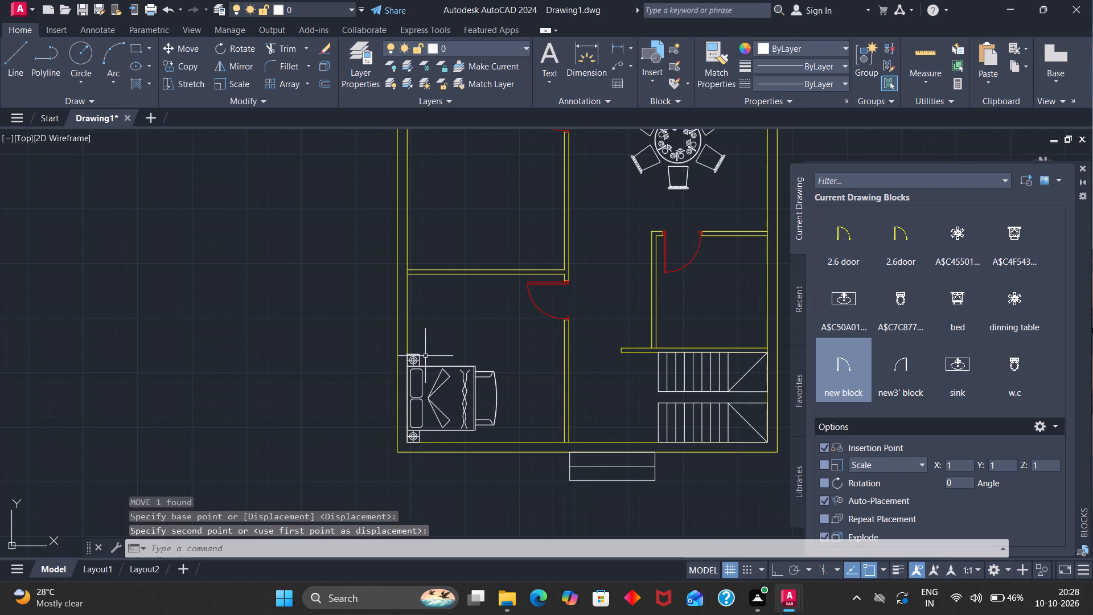
# Copy the lower-left room's bed back into the bottom-left inner corner of the middle-left room.
pyautogui.click(422, 405)
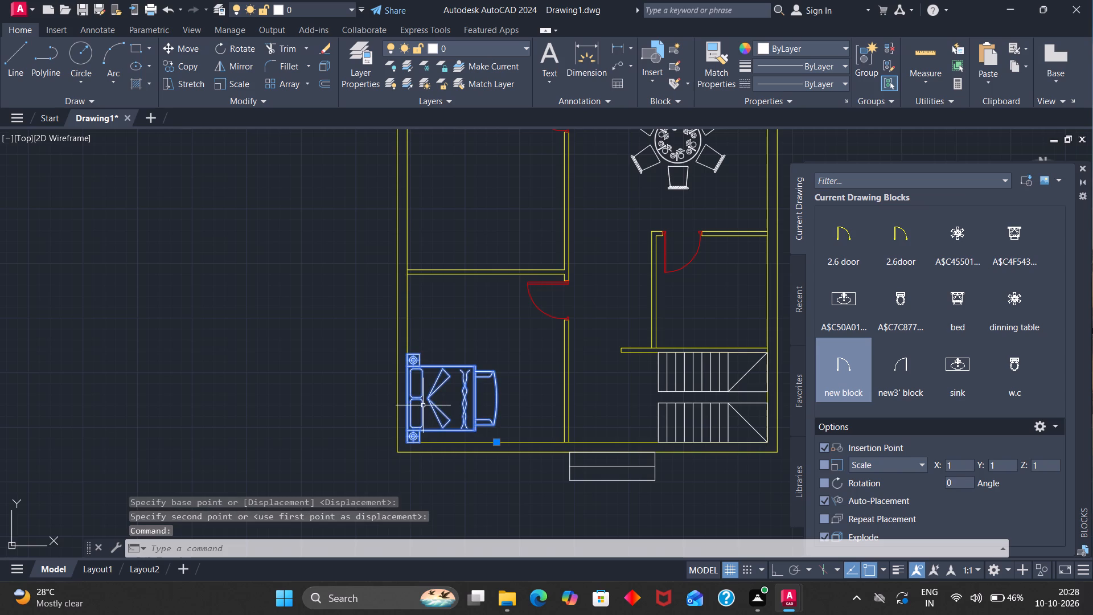
pyautogui.press('c')
pyautogui.press('o')
pyautogui.press('Return')
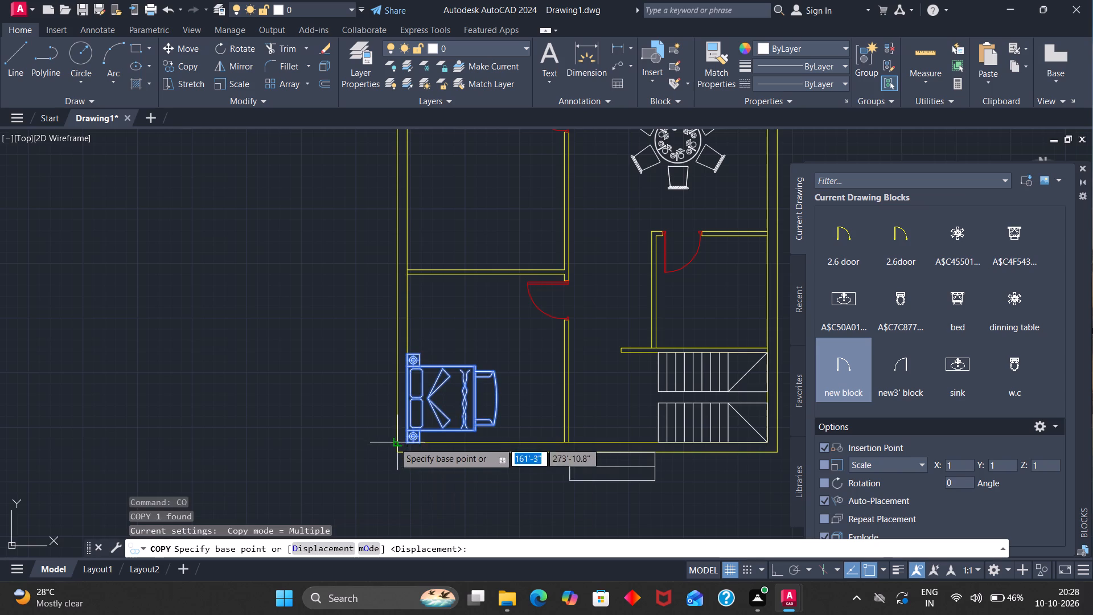
pyautogui.click(404, 441)
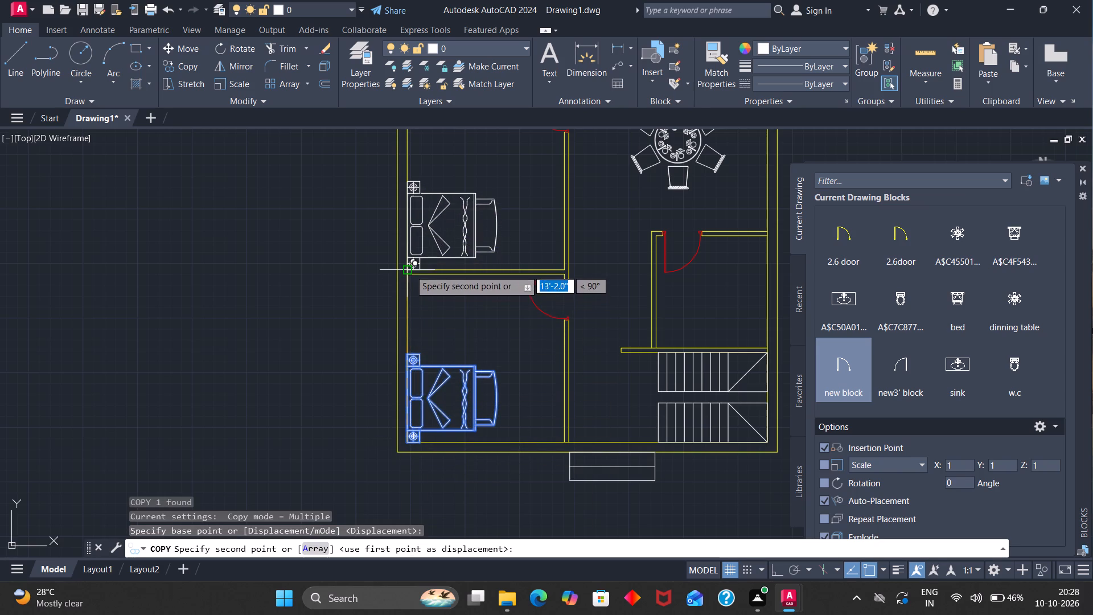
pyautogui.click(409, 267)
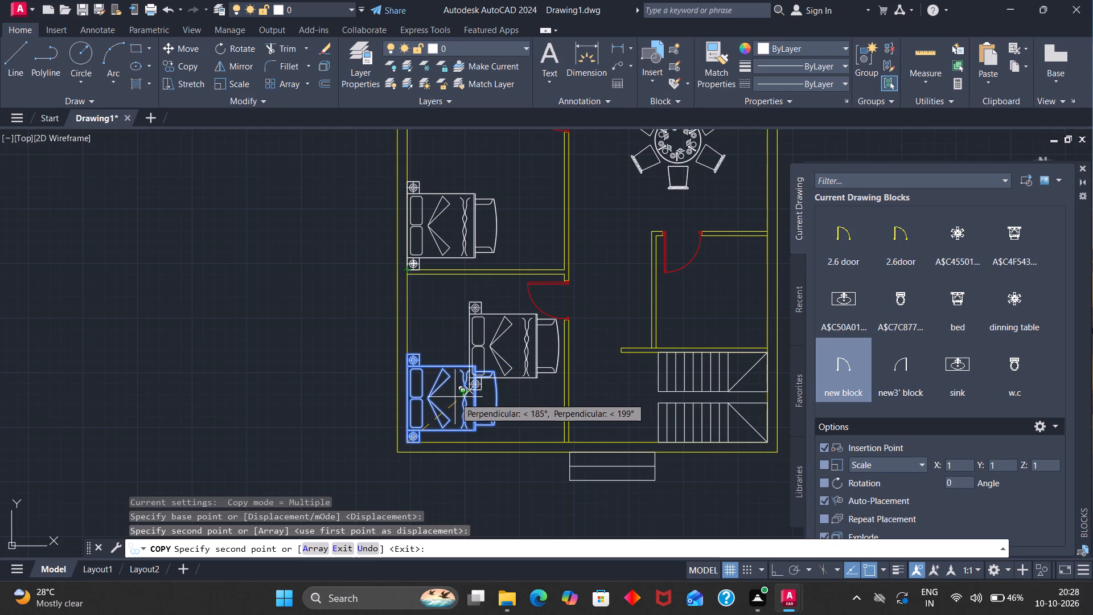
pyautogui.press('Escape')
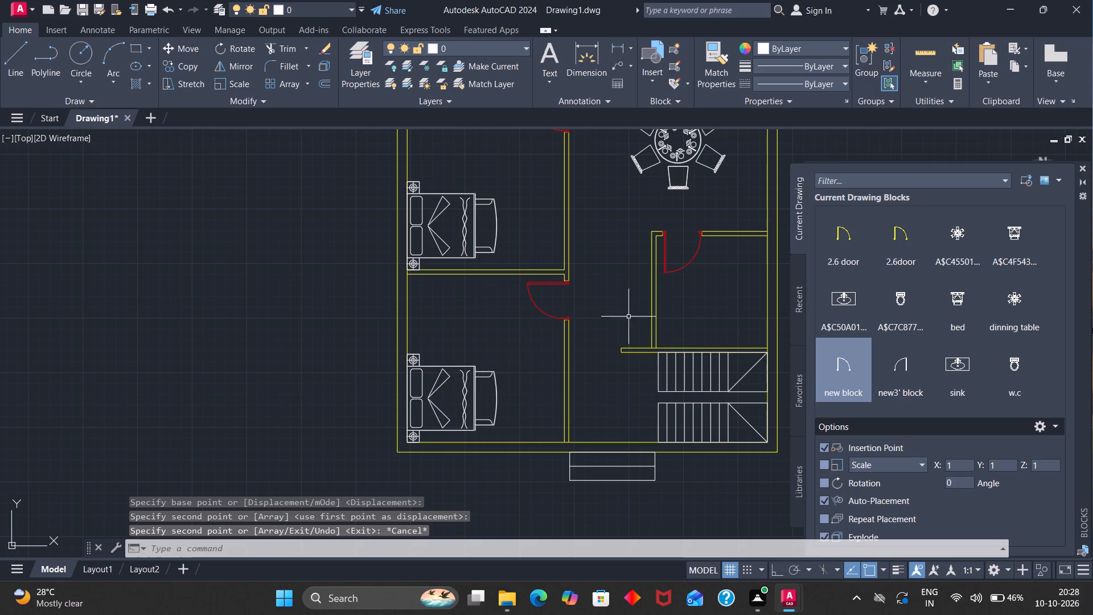
# Draw a counter rectangle along the bottom wall of the room above the staircase, spanning the room's full inner width.
pyautogui.scroll(-1, 746, 244)
pyautogui.scroll(2, 770, 237)
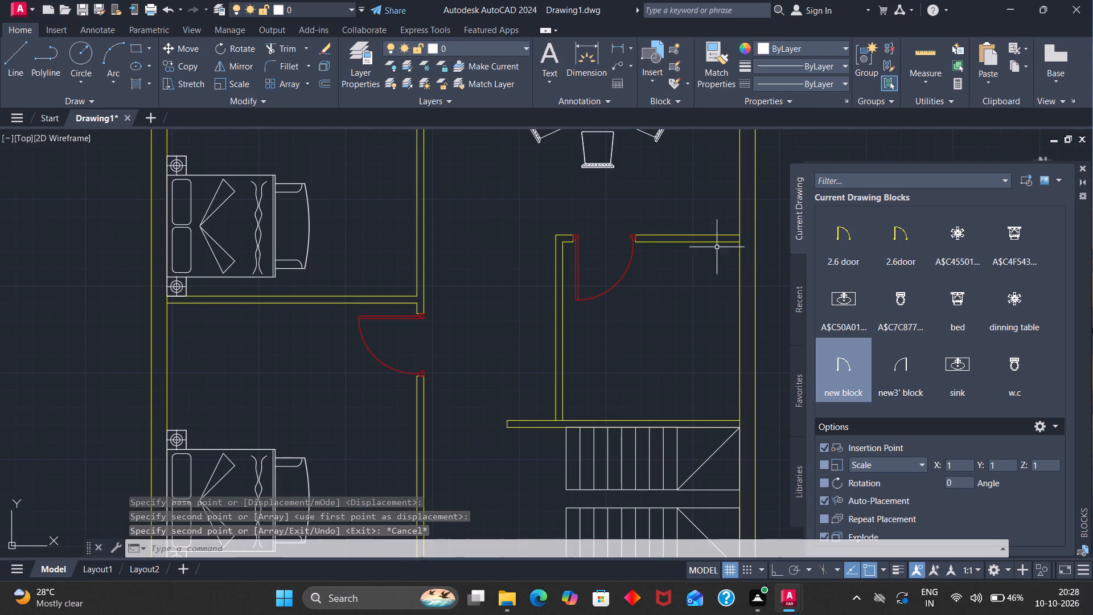
pyautogui.click(130, 48)
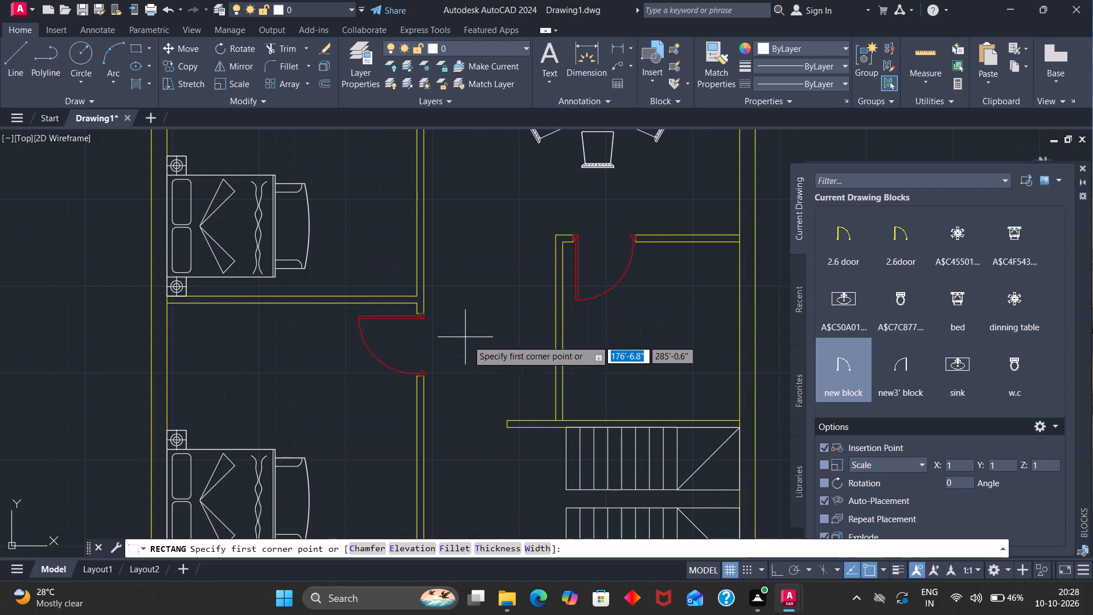
pyautogui.click(563, 420)
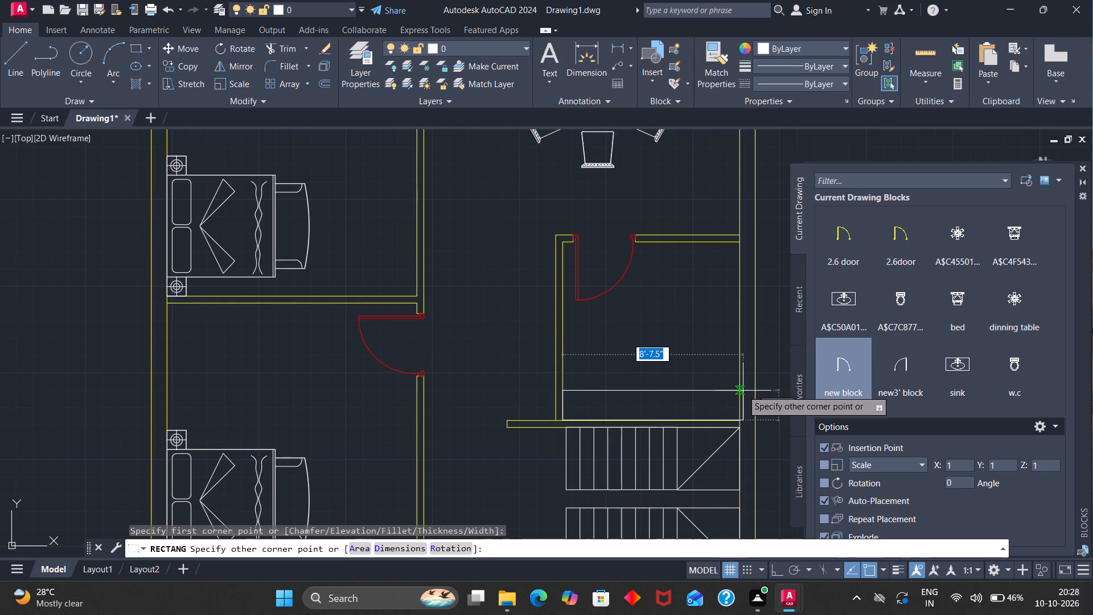
pyautogui.click(739, 385)
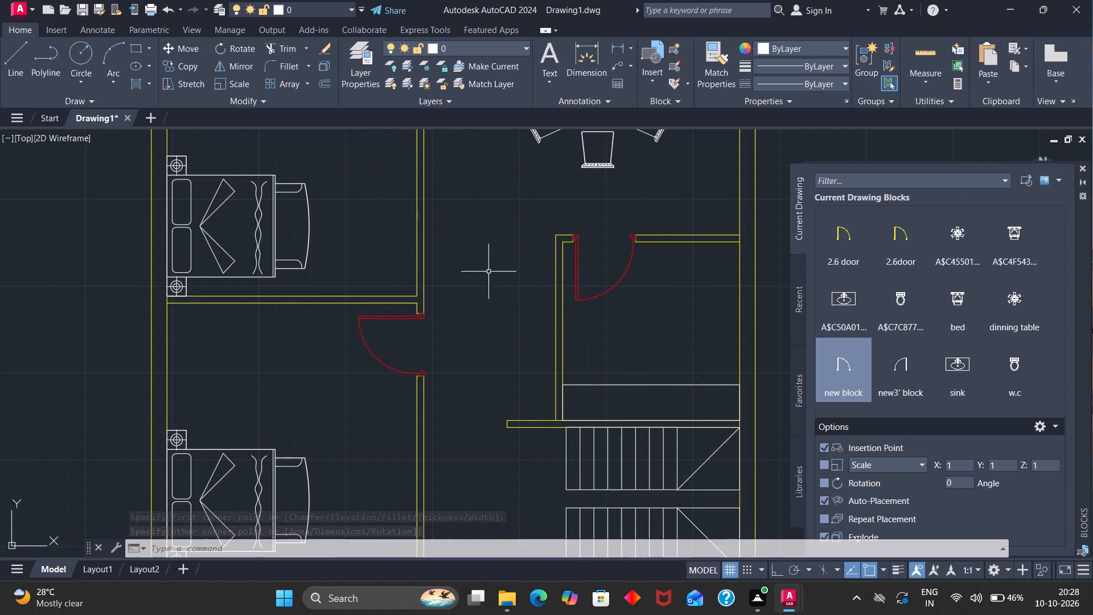
# Draw a second counter rectangle about 2'-5" by 8'-7" down the same room's outer right wall, overlapping the first at the corner.
pyautogui.press('space')
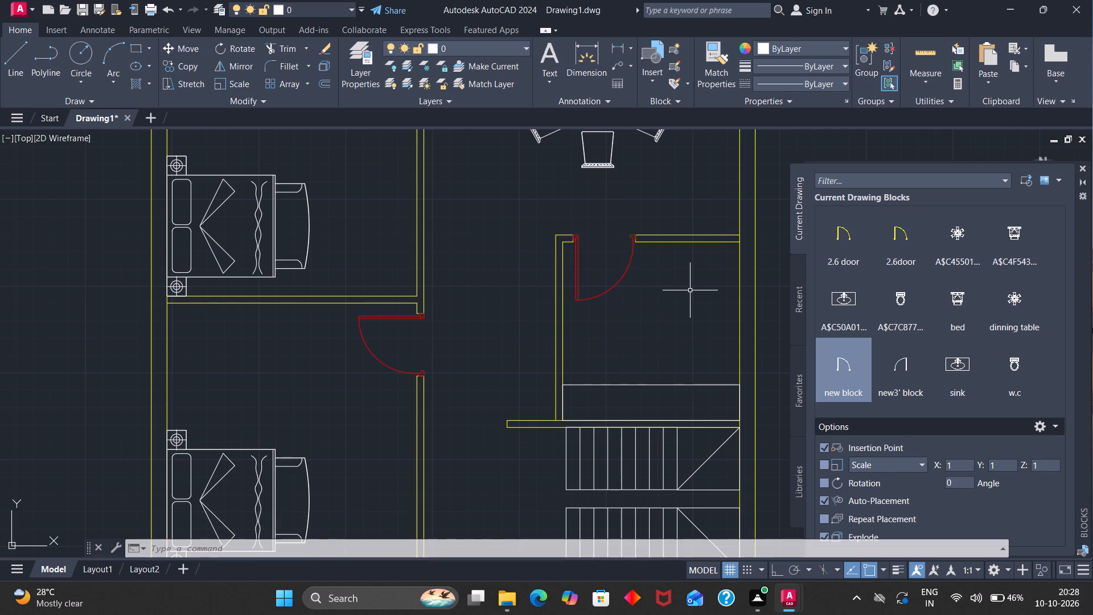
pyautogui.click(737, 242)
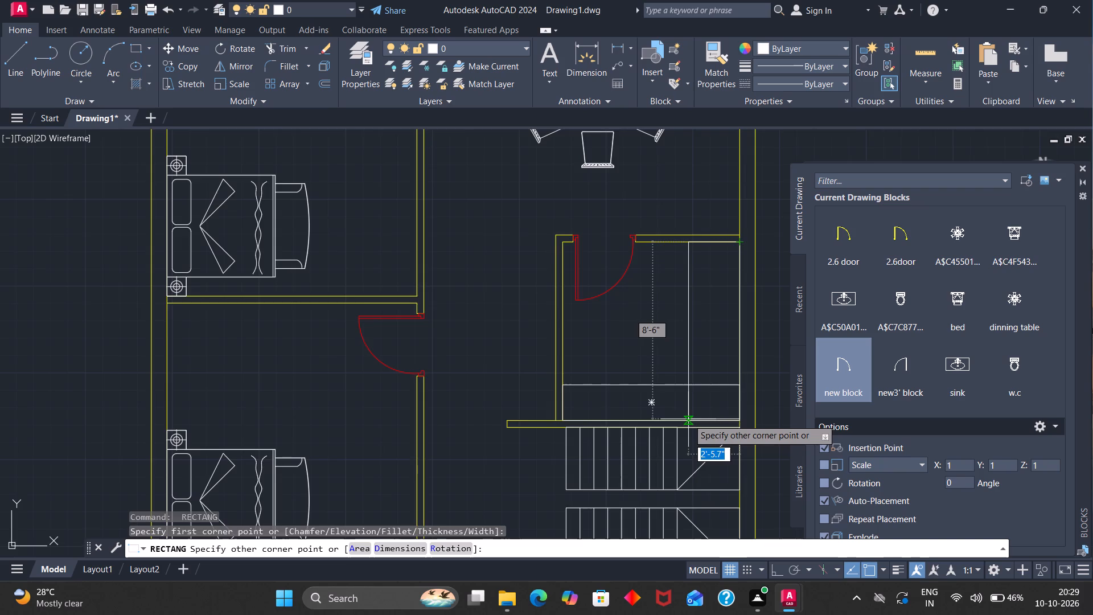
pyautogui.scroll(2, 688, 419)
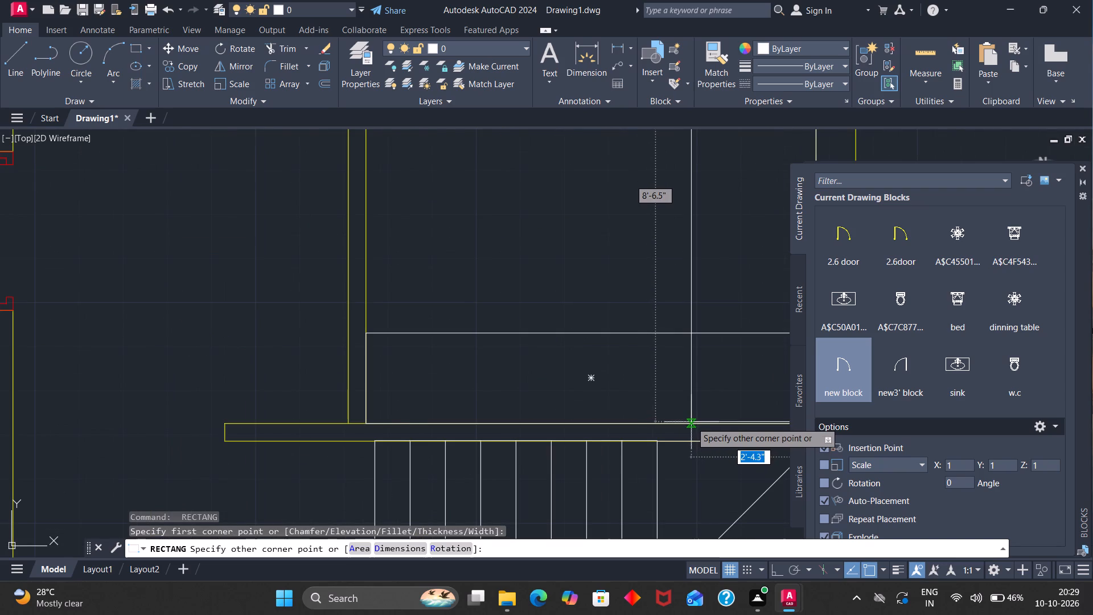
pyautogui.scroll(-1, 691, 422)
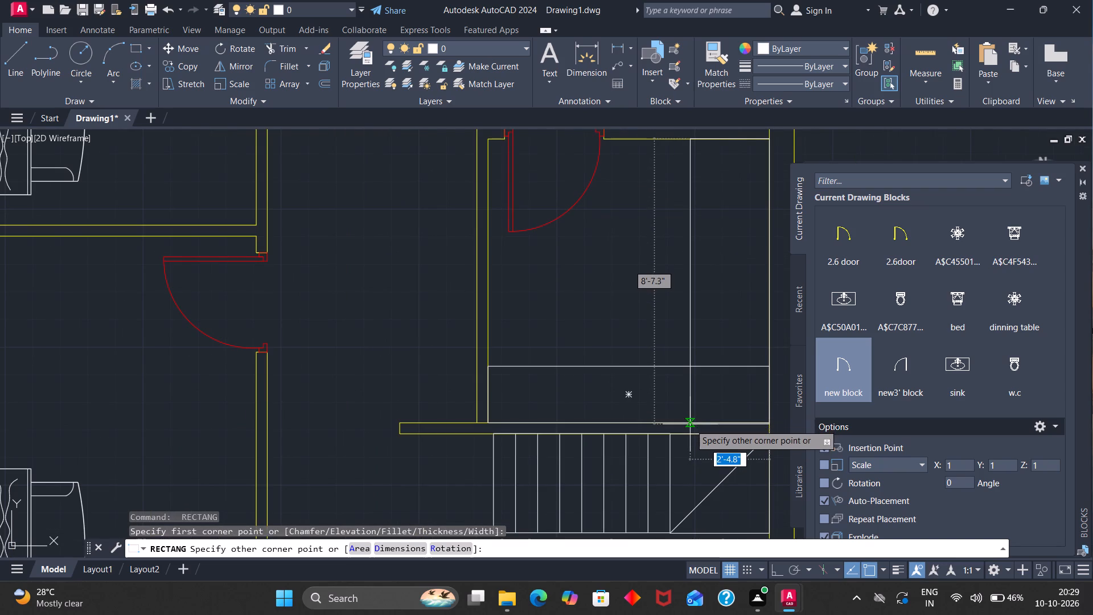
pyautogui.click(690, 424)
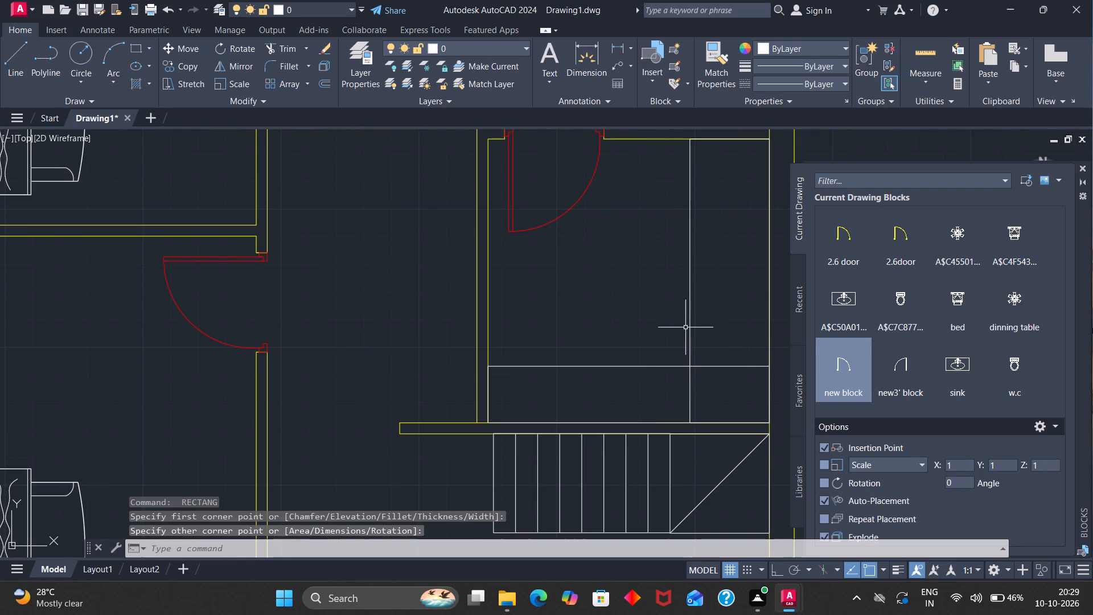
# Explode both counter rectangles into separate lines.
pyautogui.click(689, 325)
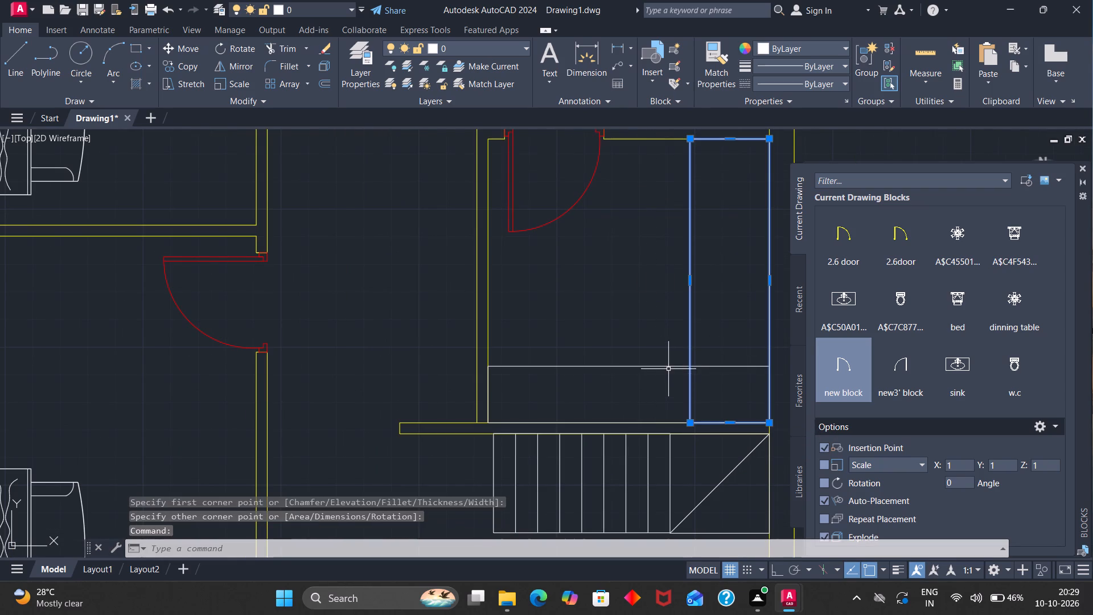
pyautogui.click(668, 363)
pyautogui.click(667, 369)
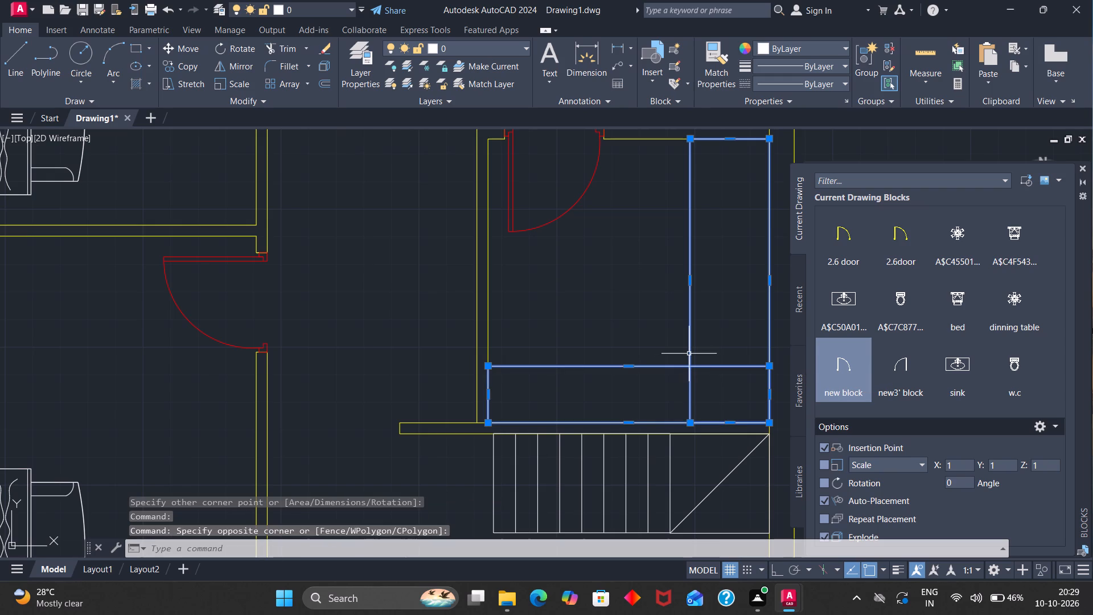
pyautogui.press('x')
pyautogui.press('Return')
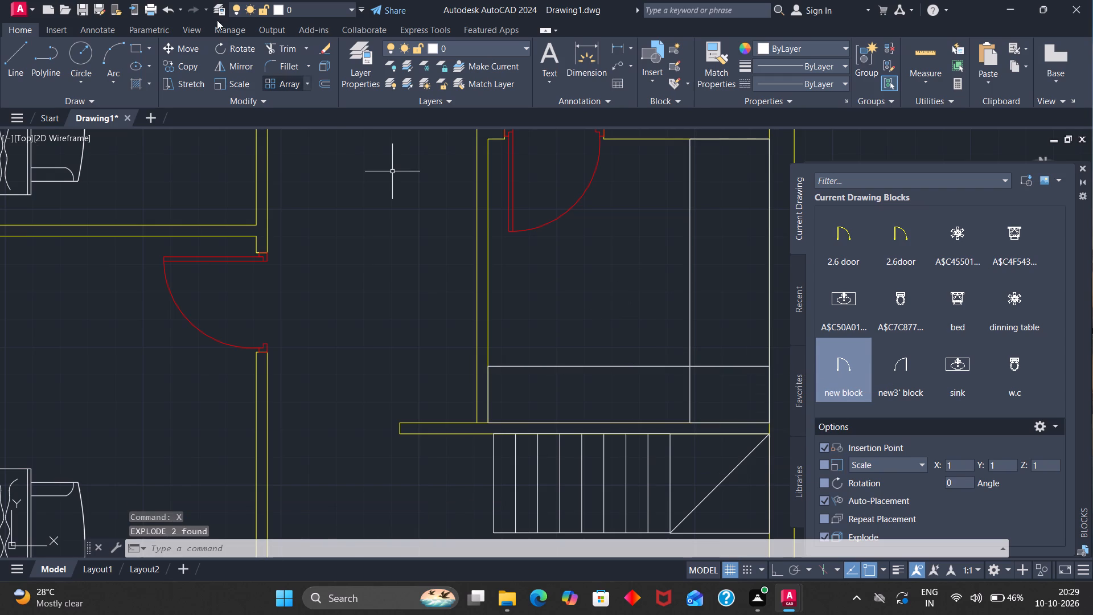
# Trim the two overlapping inner lines at the counter corner to form one L-shaped counter.
pyautogui.click(267, 50)
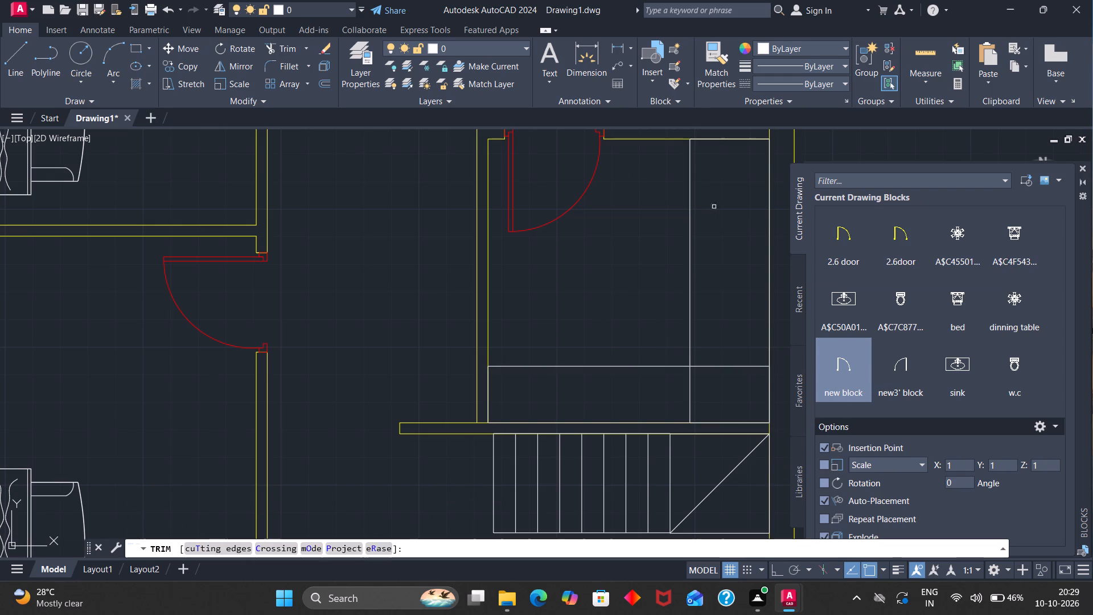
pyautogui.click(745, 365)
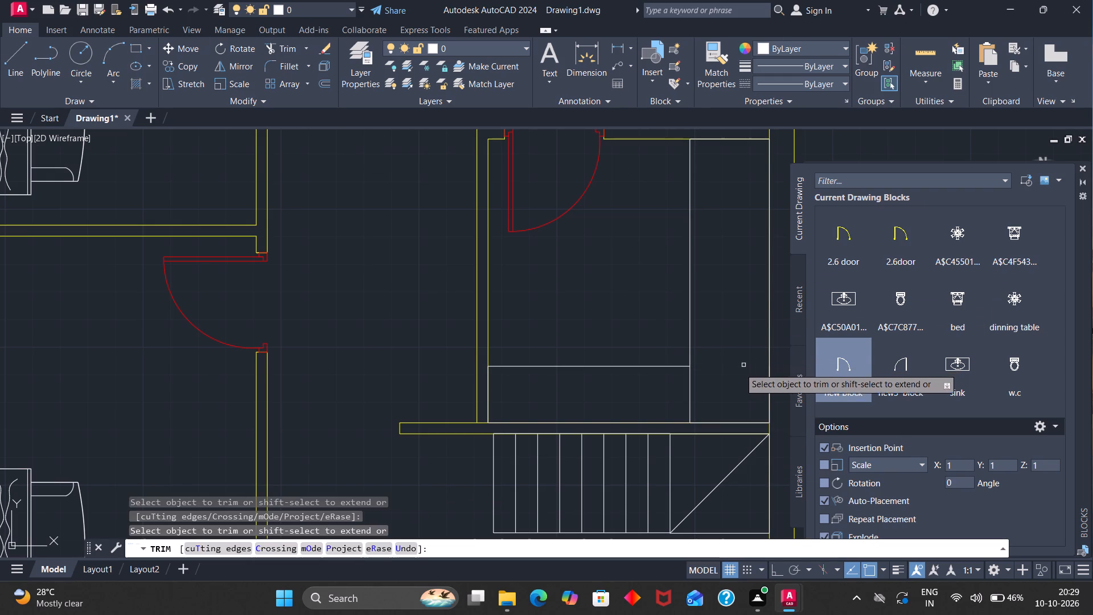
pyautogui.click(688, 397)
pyautogui.click(692, 386)
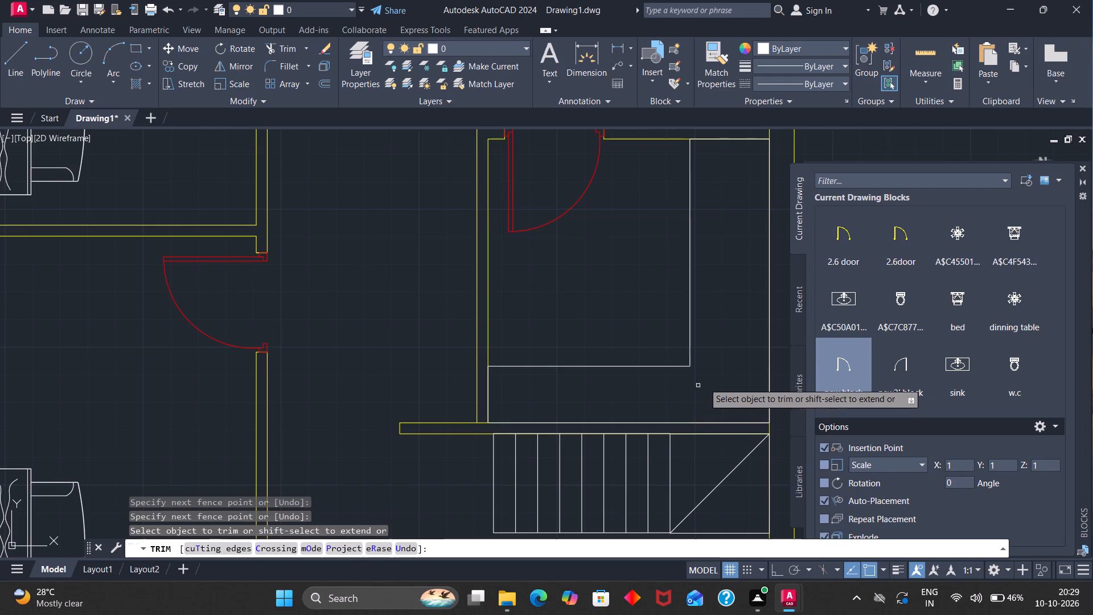
# Draw a narrow upright rectangle about 1'-0.5" by 5'-2" inside the counter leg along the outer right wall.
pyautogui.scroll(-1, 722, 280)
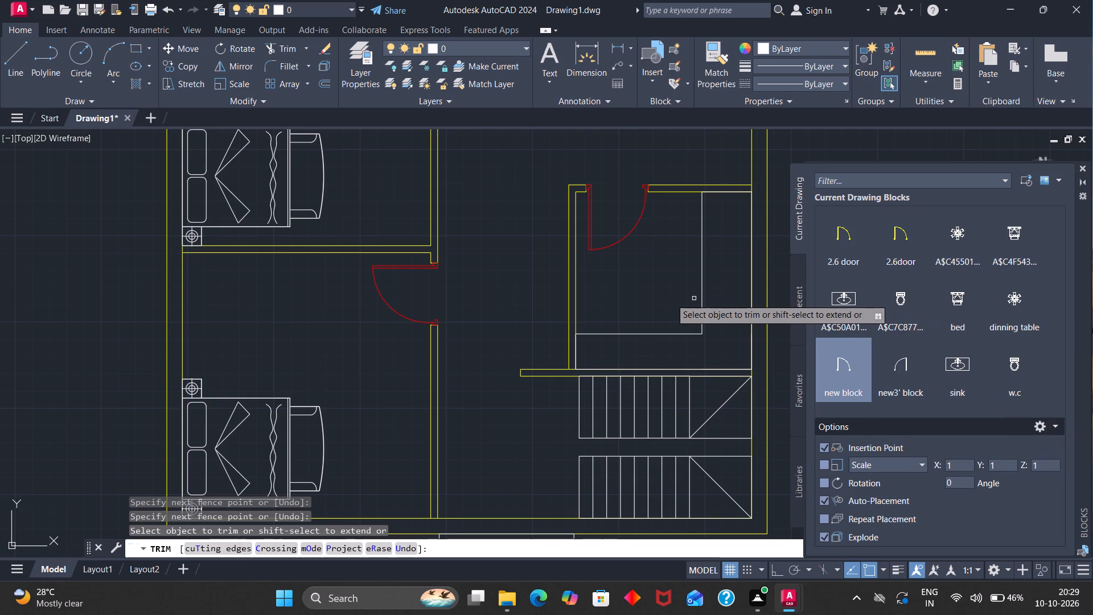
pyautogui.click(128, 50)
pyautogui.click(132, 51)
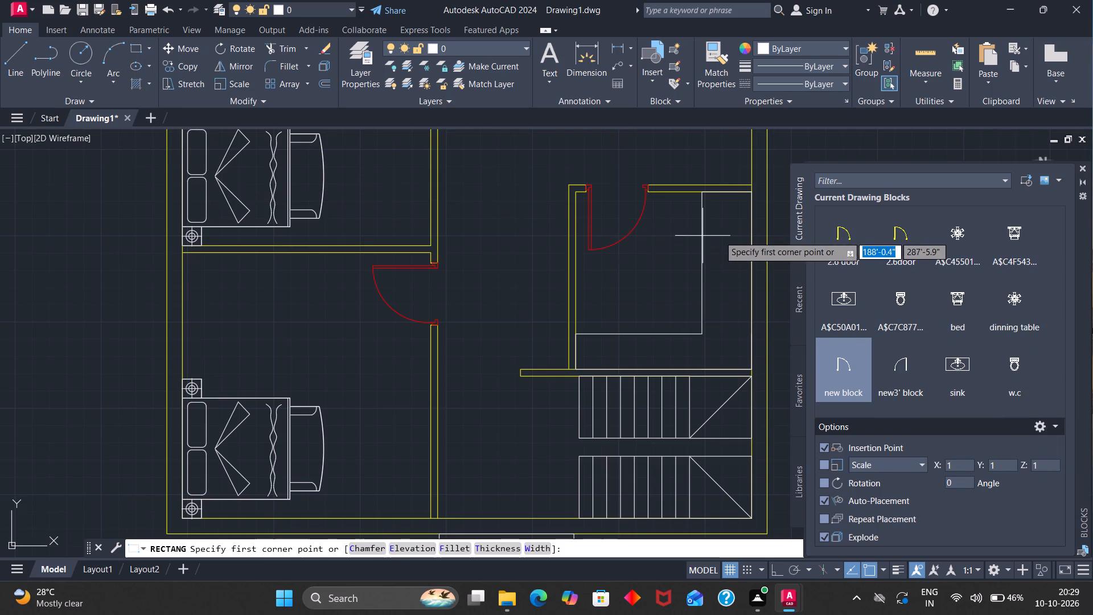
pyautogui.click(718, 211)
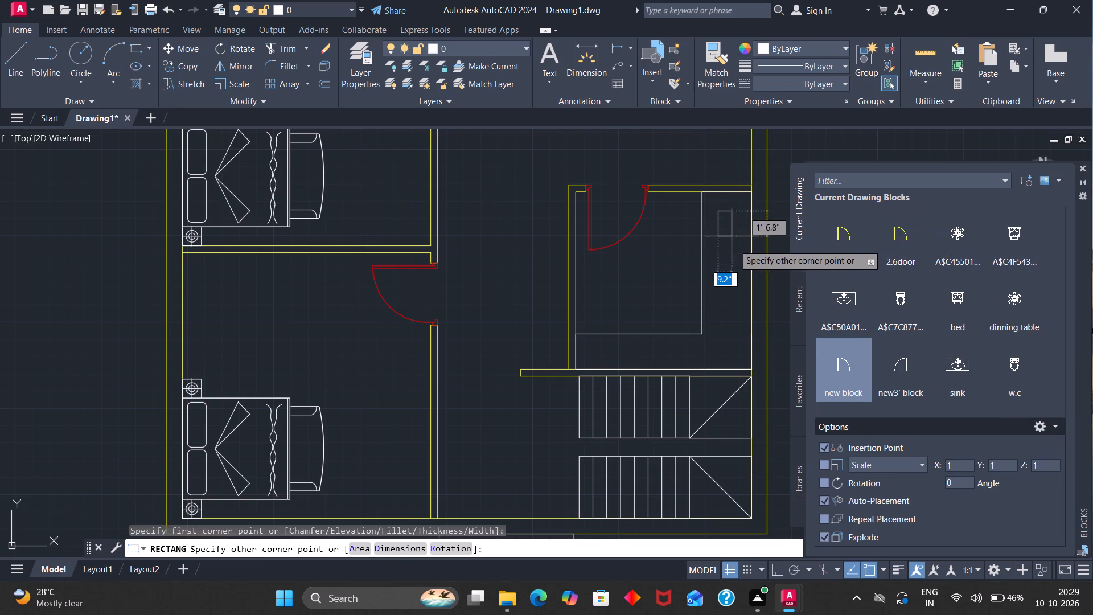
pyautogui.click(739, 318)
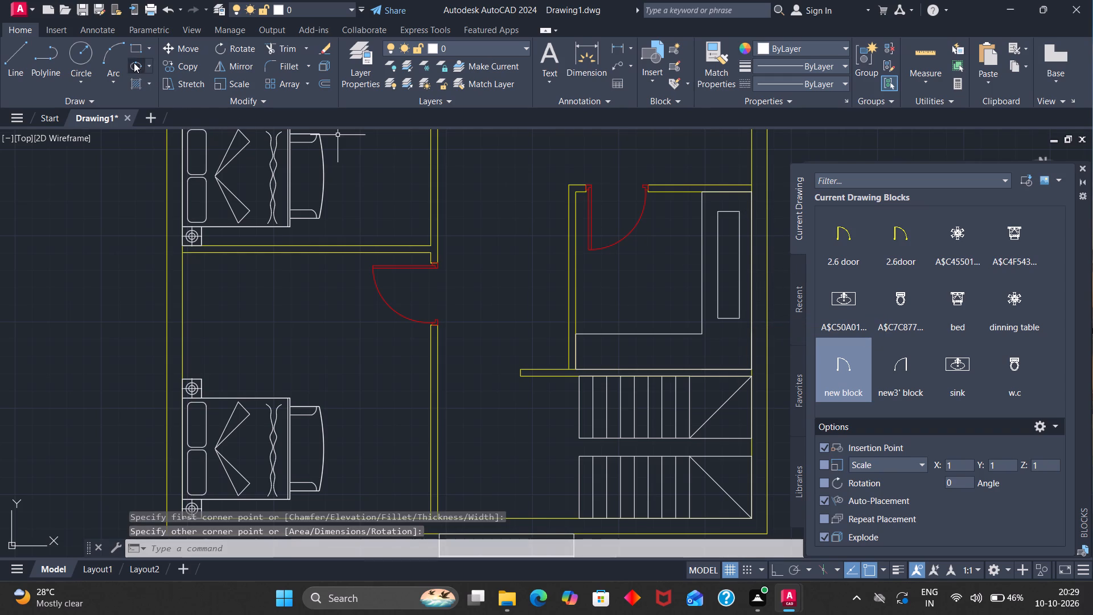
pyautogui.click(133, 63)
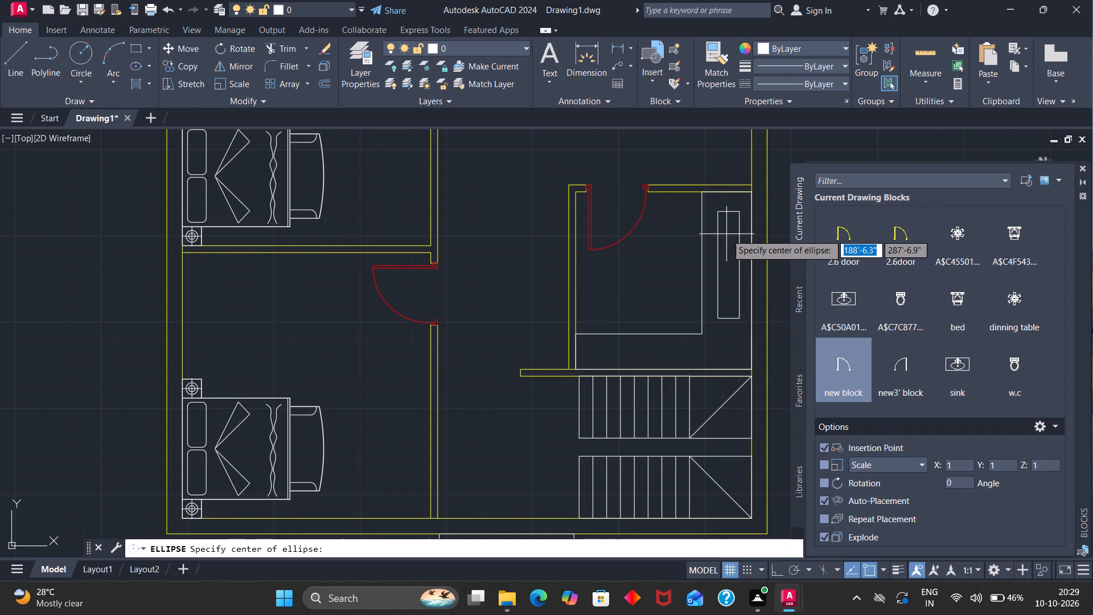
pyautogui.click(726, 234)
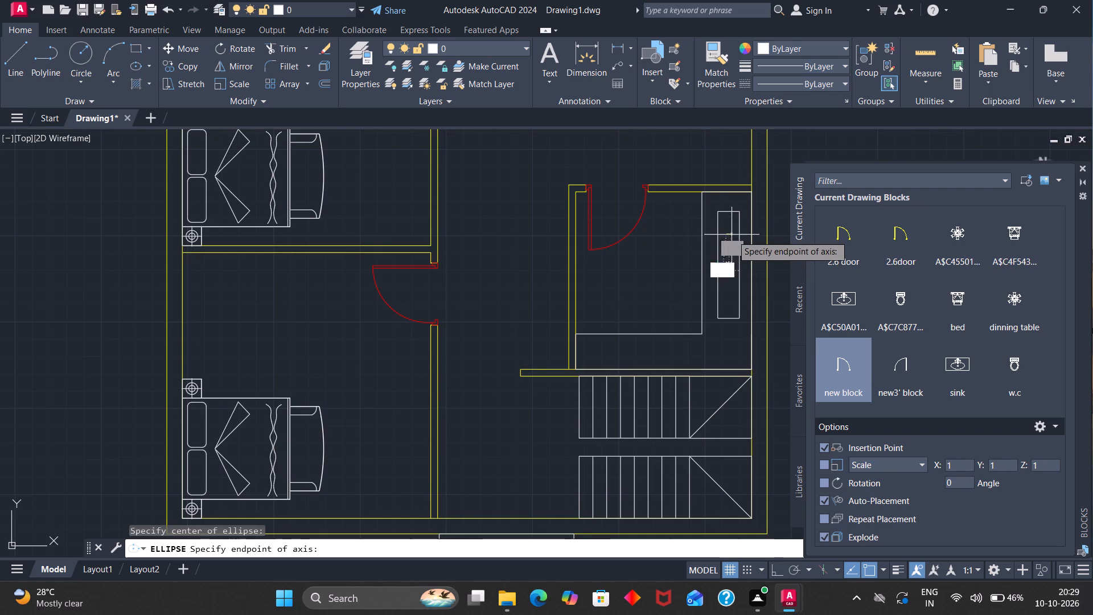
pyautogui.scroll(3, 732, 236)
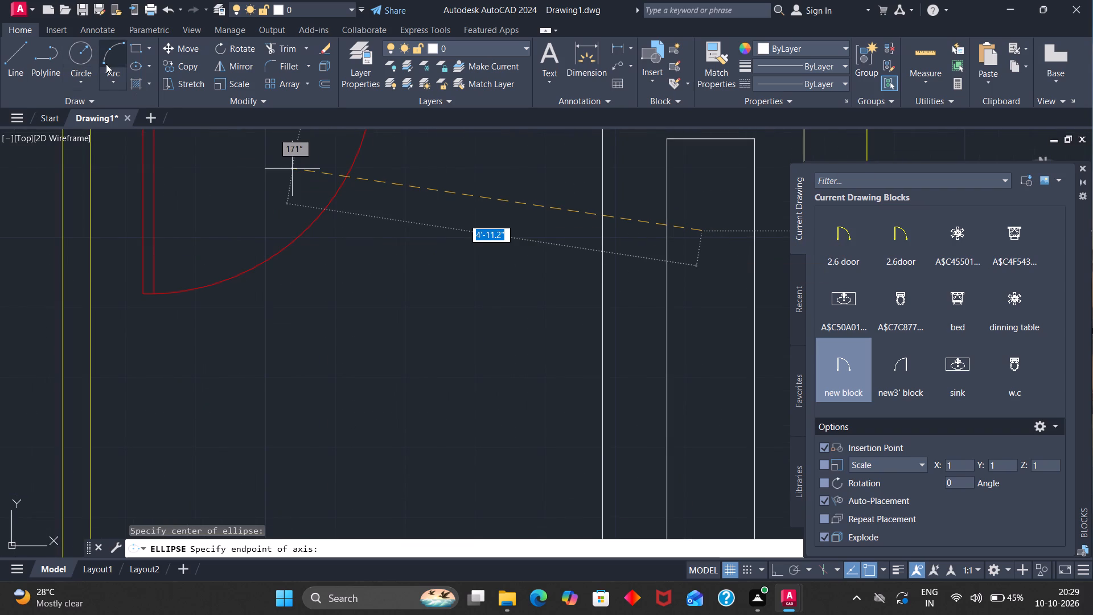
# Draw a small burner circle near the upper end of the narrow stove rectangle on the kitchen counter.
pyautogui.click(86, 59)
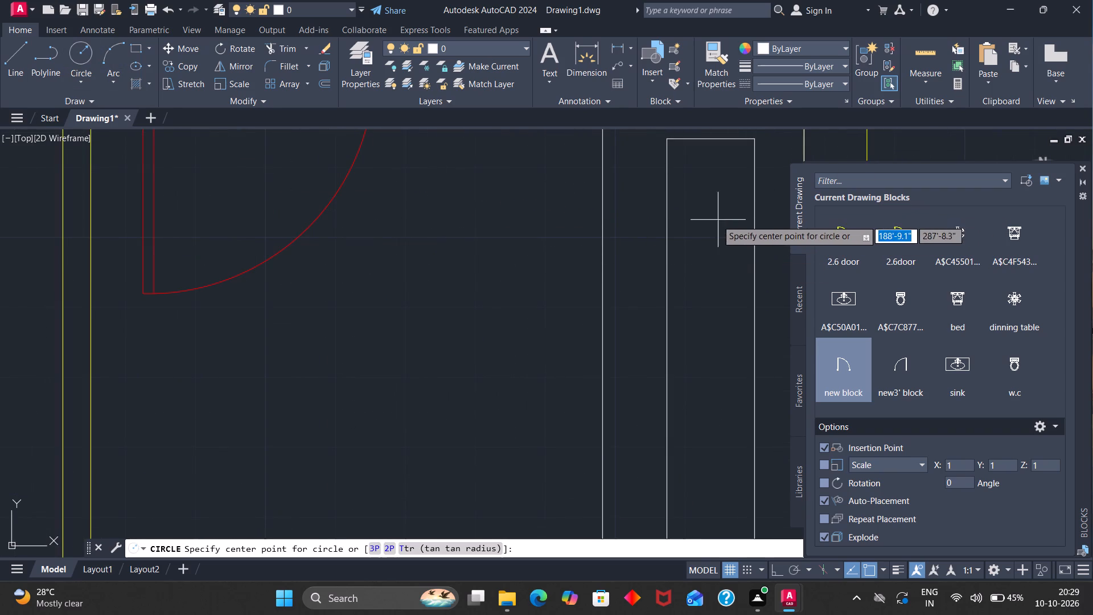
pyautogui.click(703, 218)
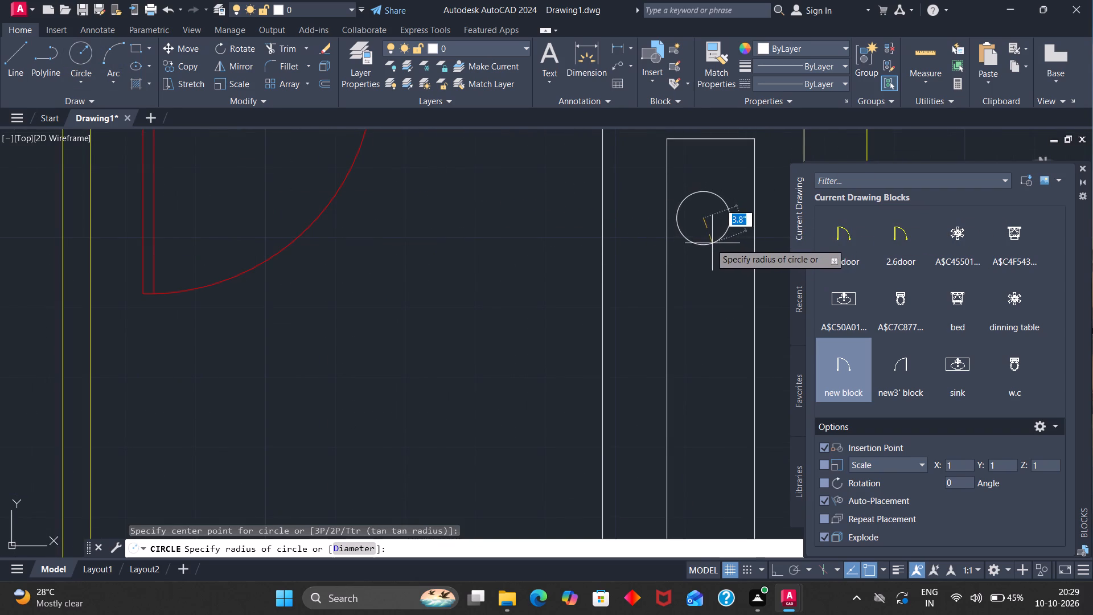
pyautogui.click(690, 231)
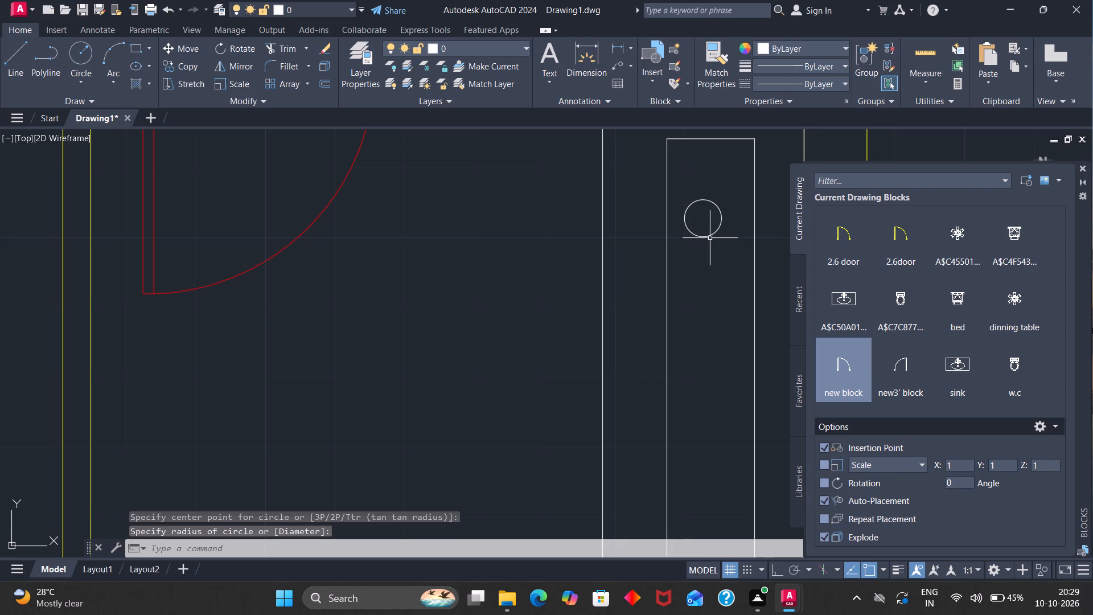
# Copy the burner circle straight down twice with Ortho on, about 11.6" and 2'-3.4" below the original.
pyautogui.click(705, 236)
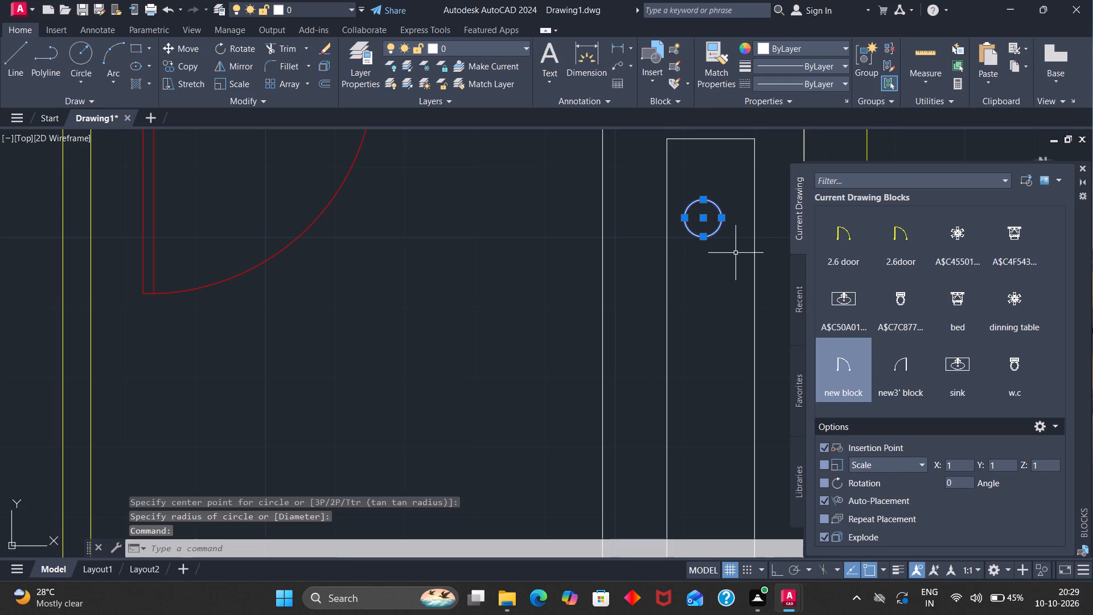
pyautogui.press('c')
pyautogui.press('o')
pyautogui.press('Return')
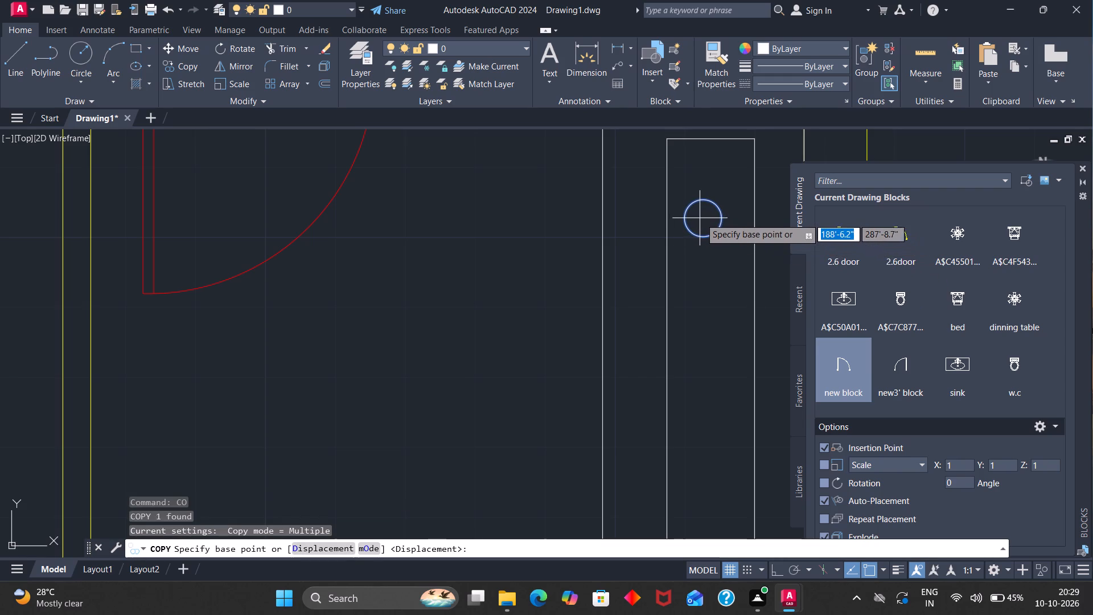
pyautogui.click(701, 219)
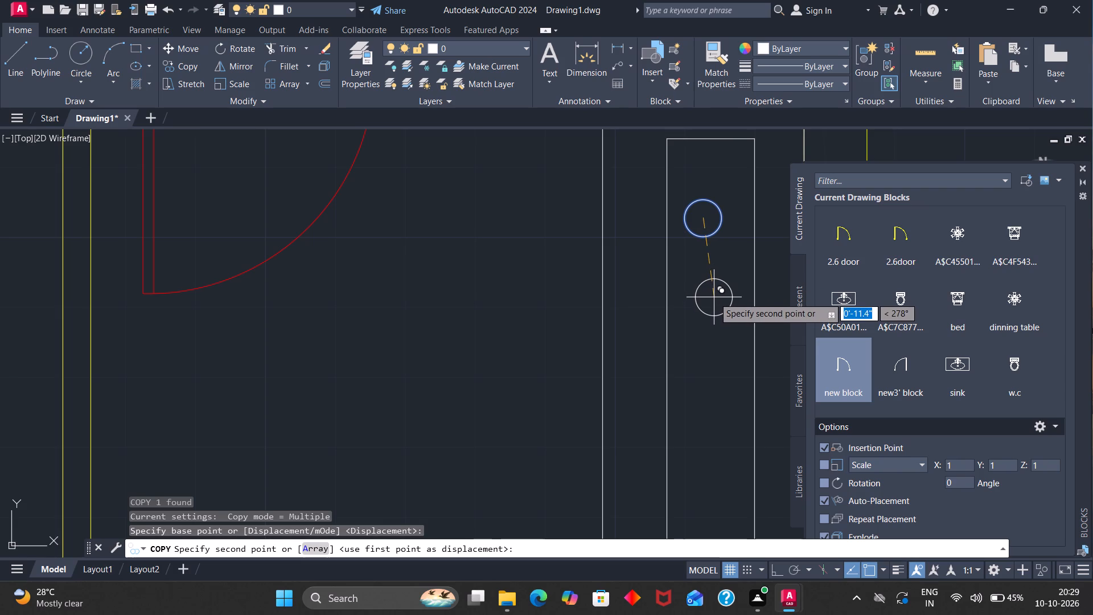
pyautogui.press('F8')
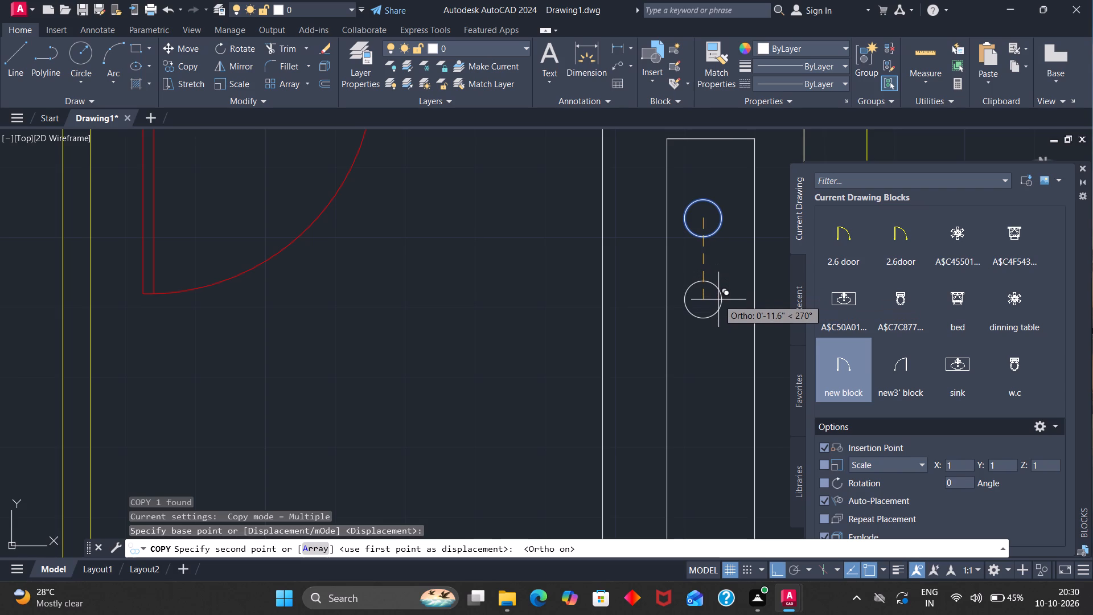
pyautogui.click(718, 300)
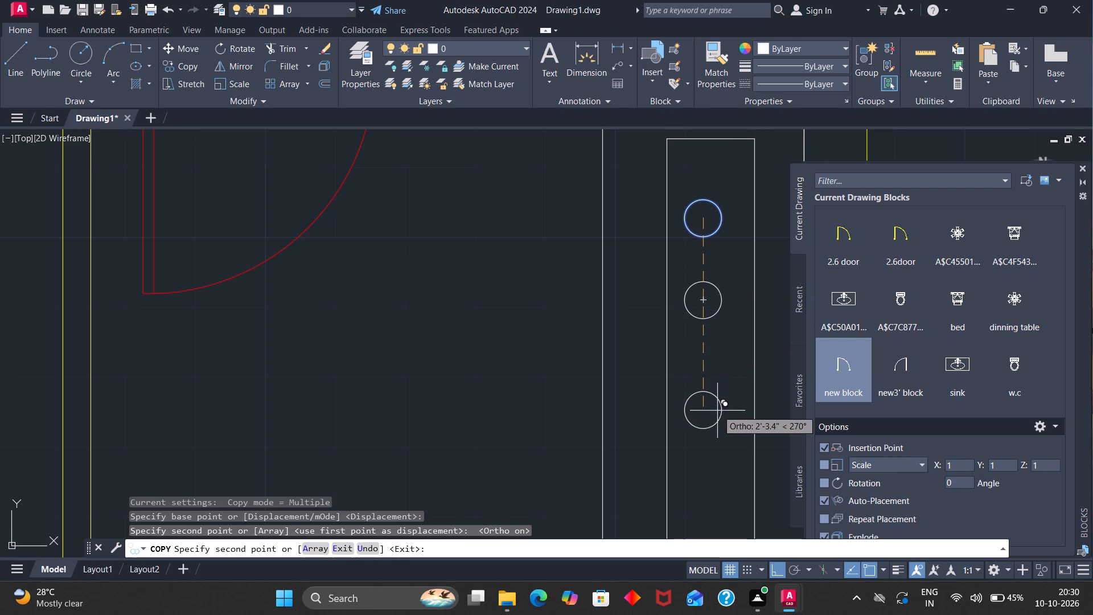
pyautogui.click(717, 410)
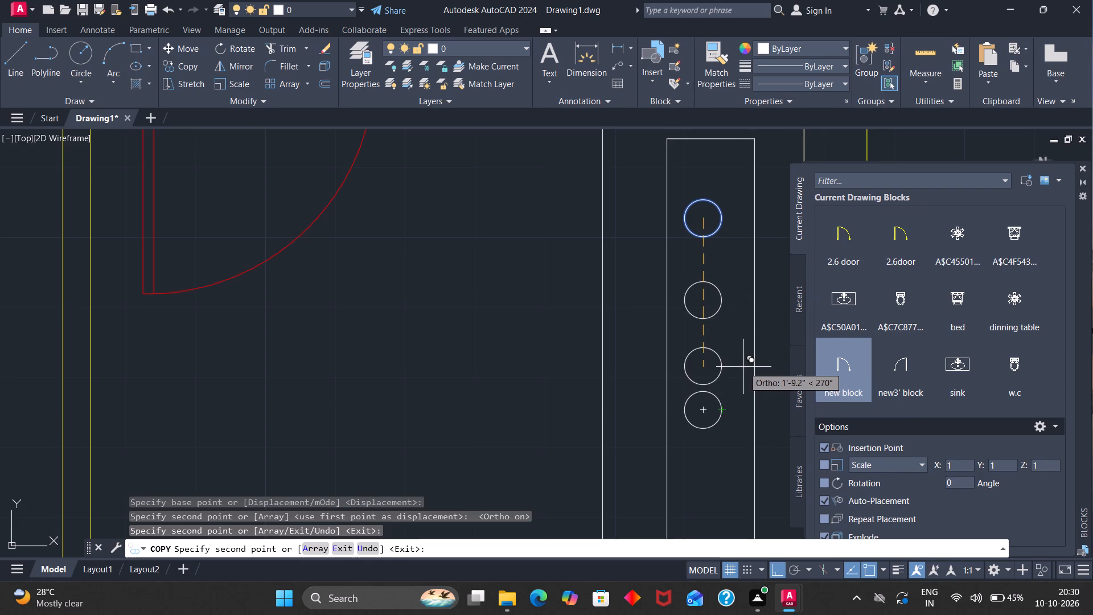
pyautogui.press('Escape')
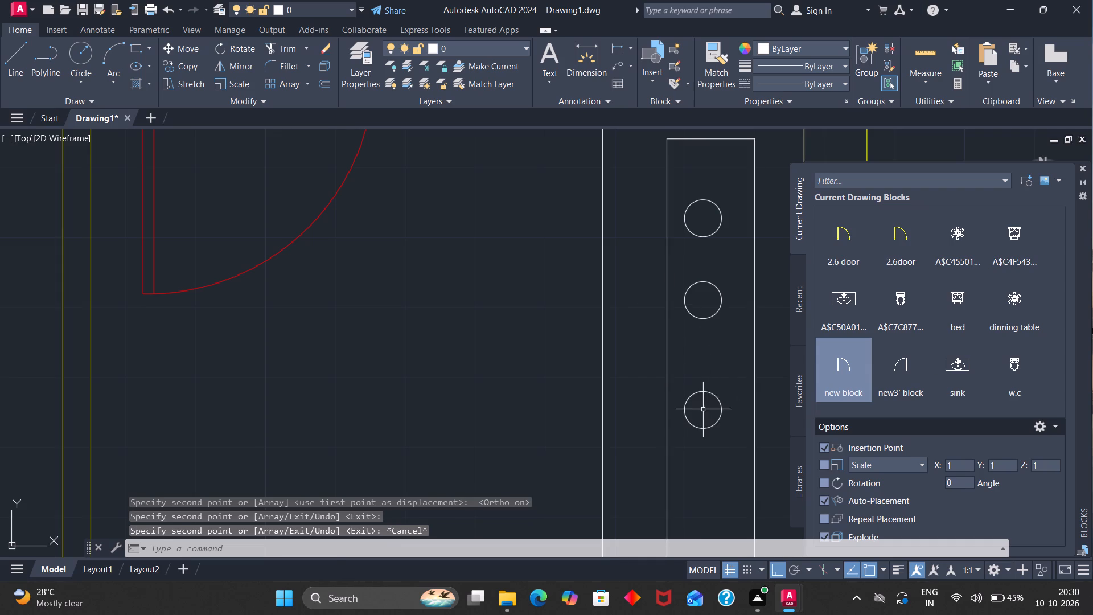
# Draw a very thin rectangle about 8'-6" long across the middle of the counter leg beside the stairs, wall to wall.
pyautogui.scroll(-3, 702, 404)
pyautogui.scroll(1, 713, 422)
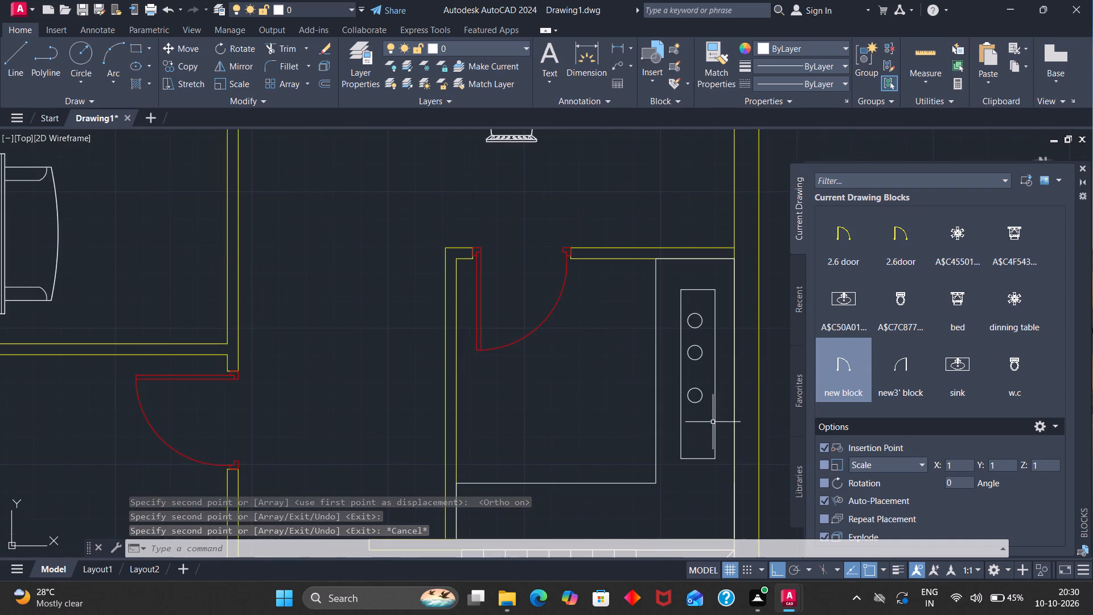
pyautogui.scroll(-1, 713, 422)
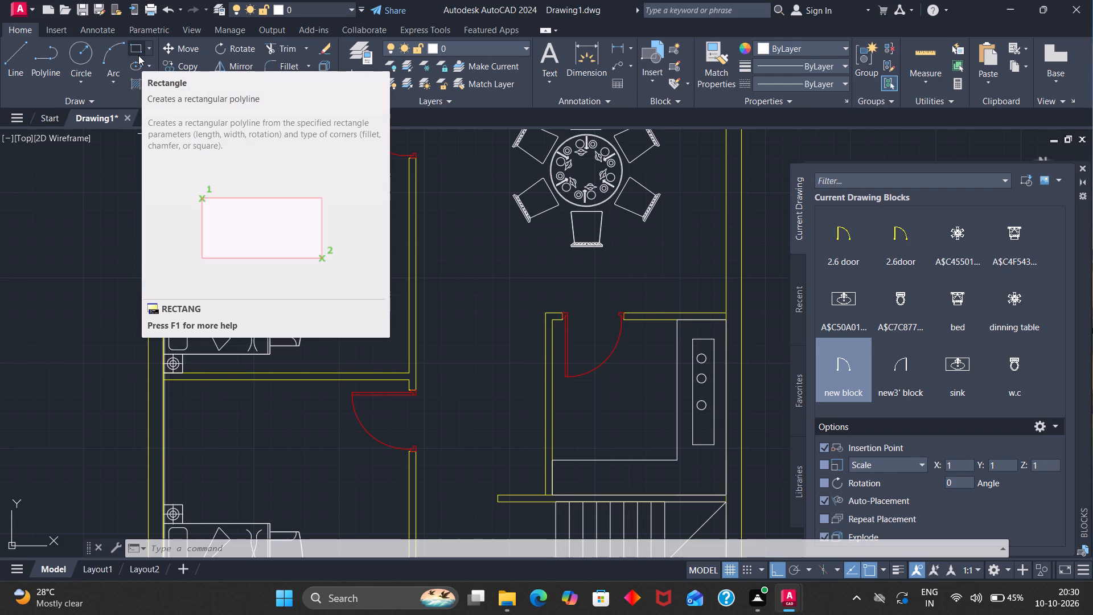
pyautogui.click(136, 50)
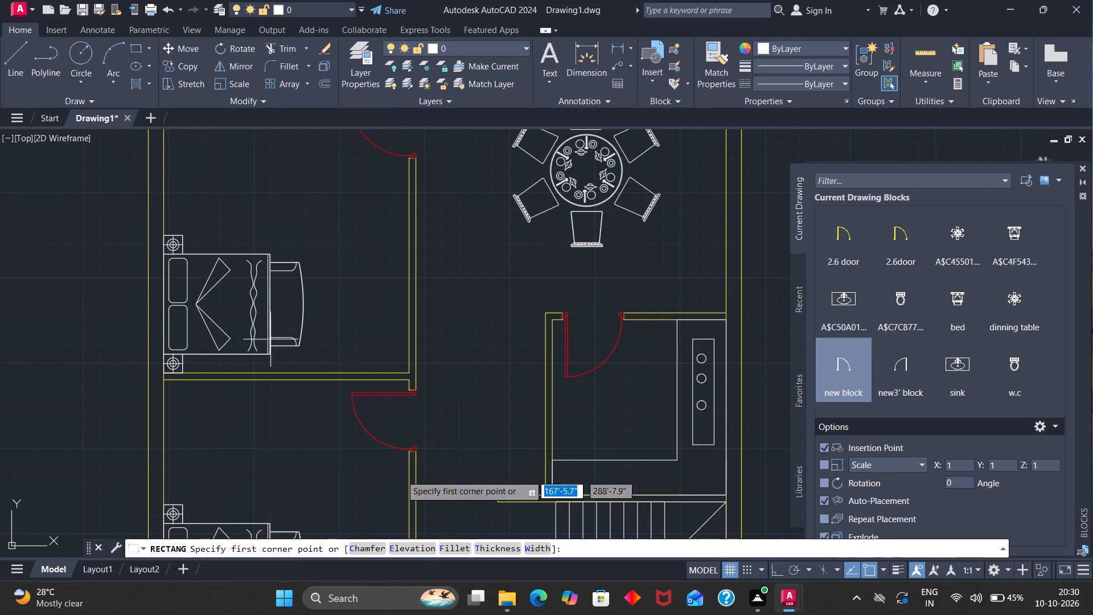
pyautogui.click(555, 482)
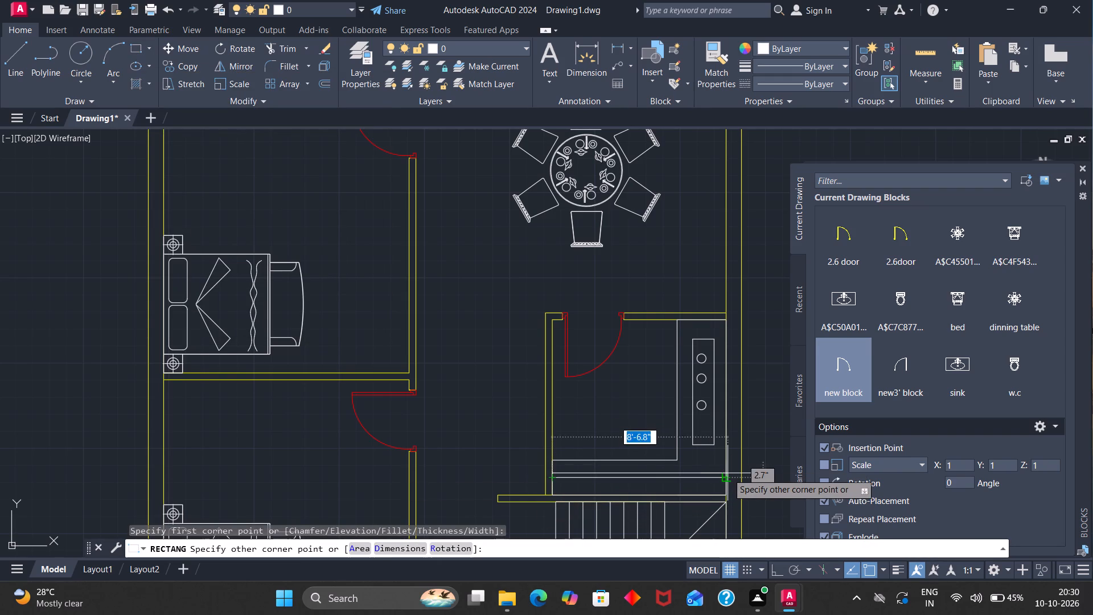
pyautogui.click(728, 473)
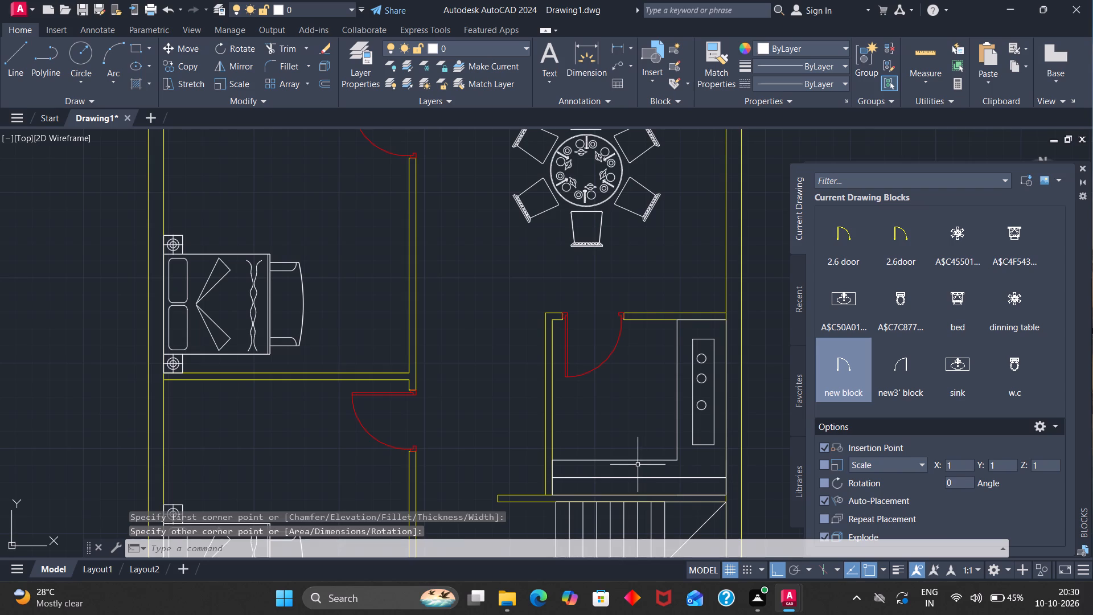
# Add the multiline text label "BED ROOM 1" in the open floor area below the bed in the plan's upper-left bedroom.
pyautogui.scroll(-1, 611, 452)
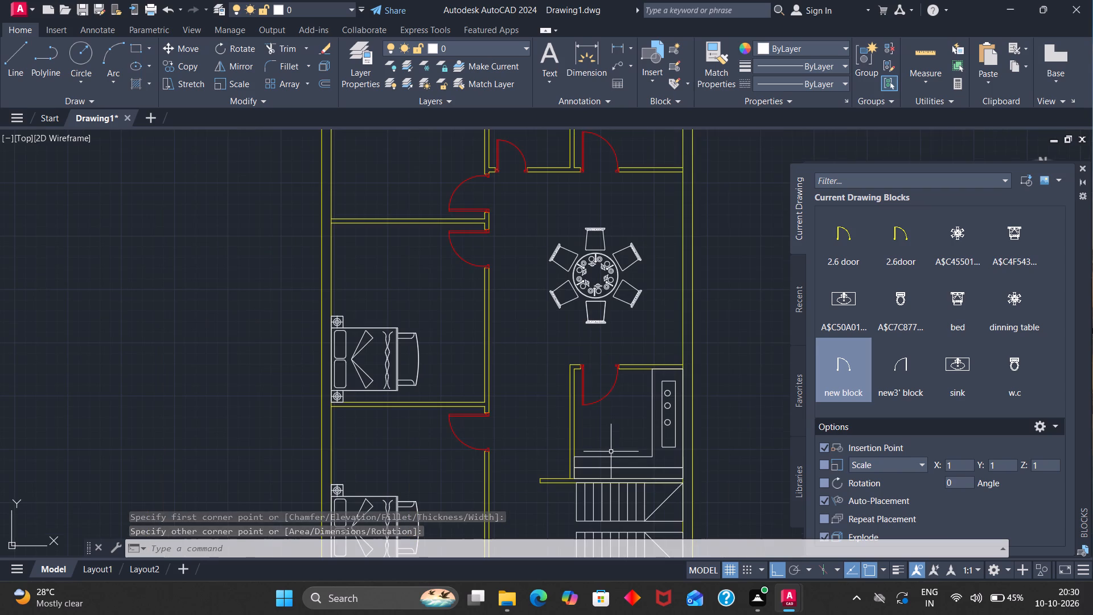
pyautogui.scroll(-2, 369, 396)
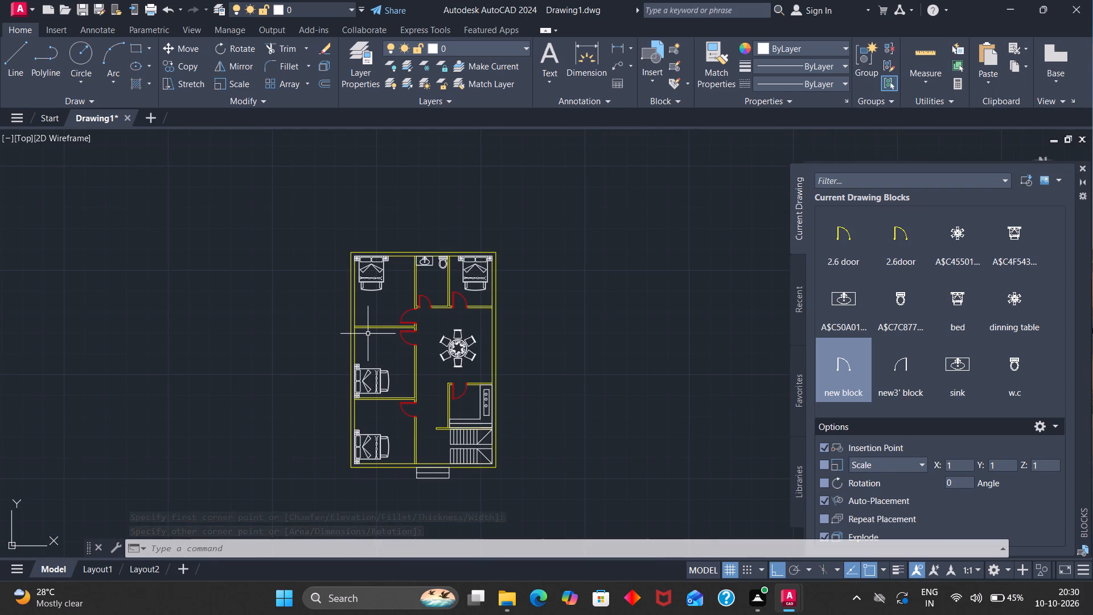
pyautogui.scroll(1, 392, 350)
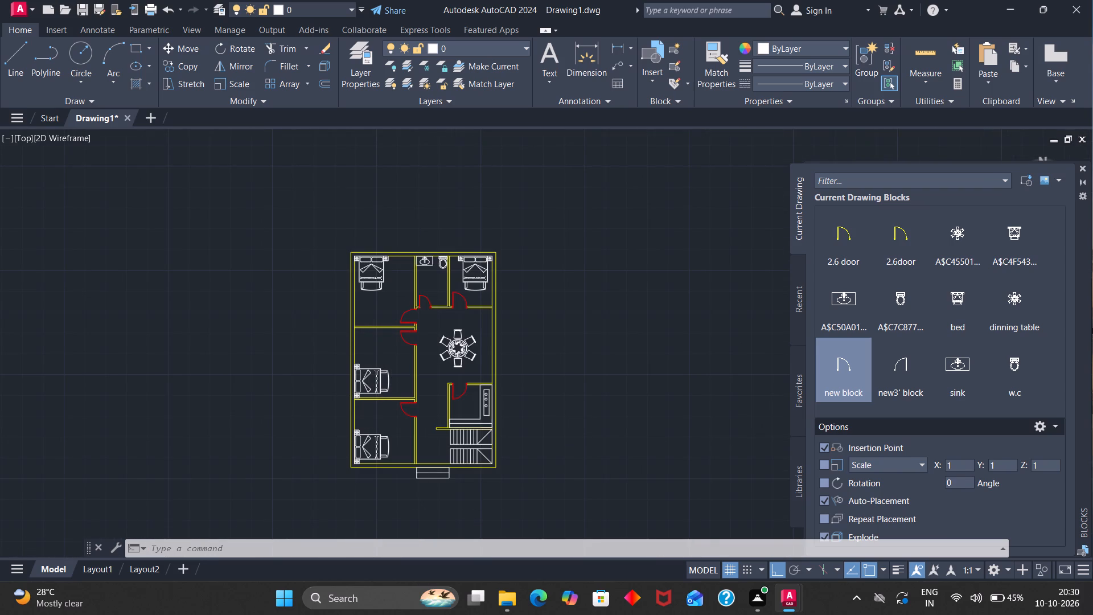
pyautogui.scroll(1, 392, 350)
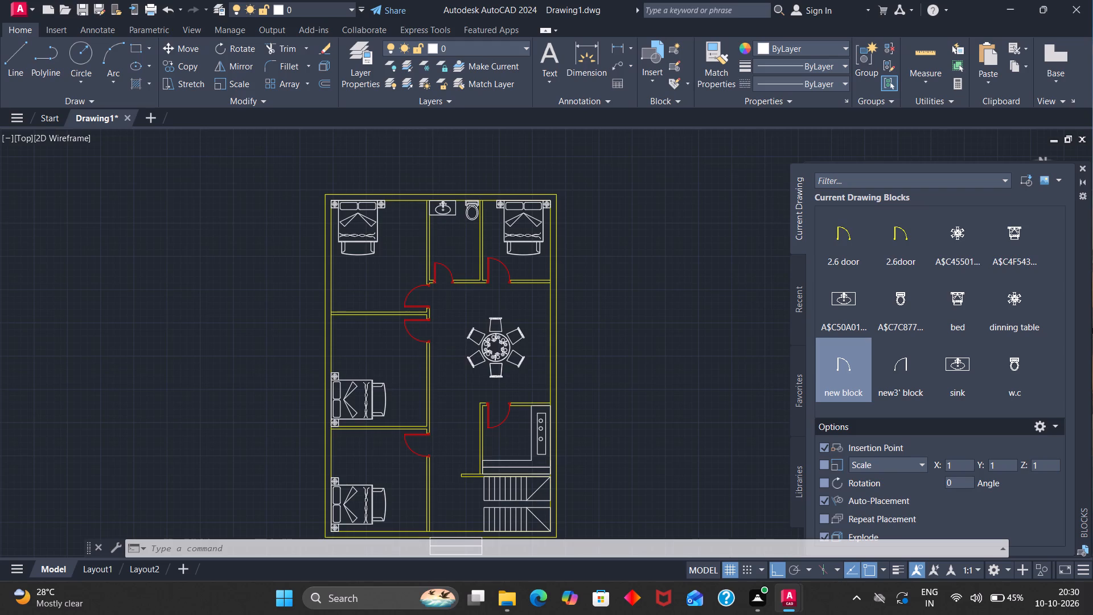
pyautogui.scroll(-1, 392, 350)
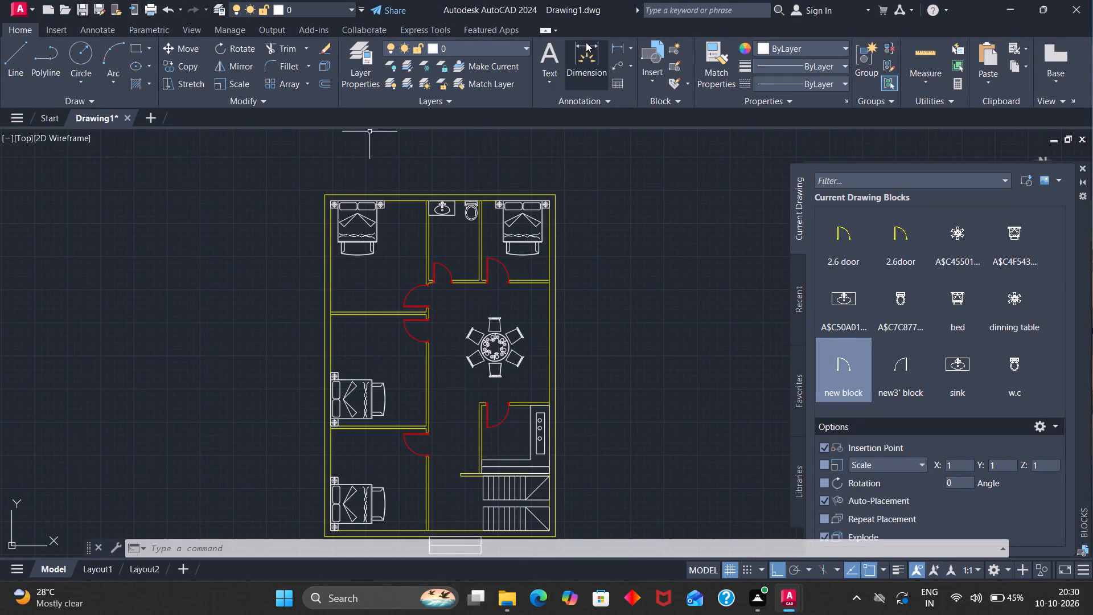
pyautogui.click(550, 69)
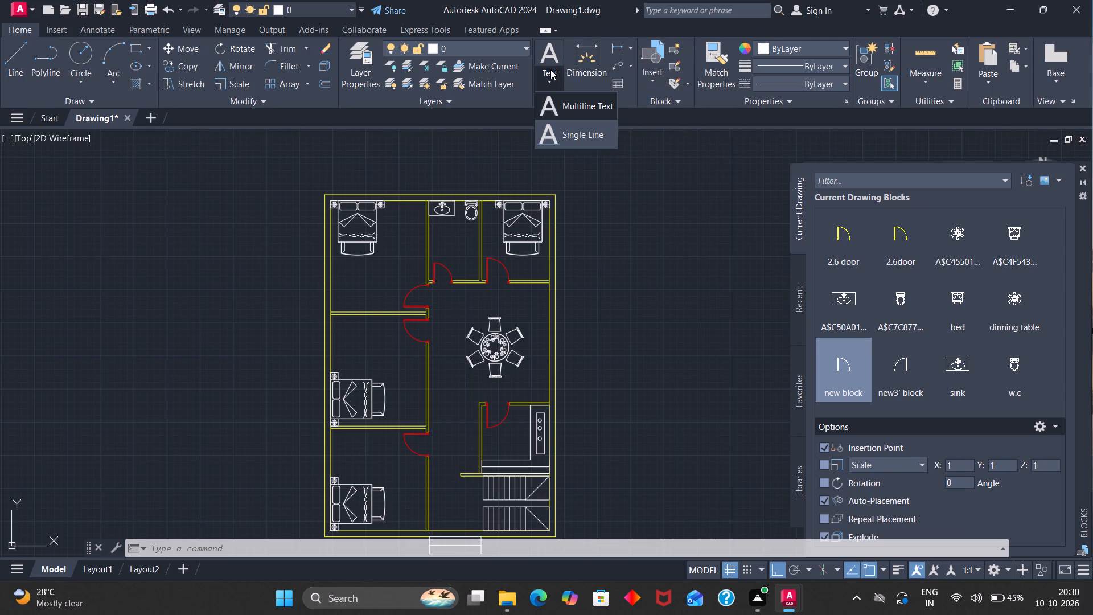
pyautogui.click(576, 106)
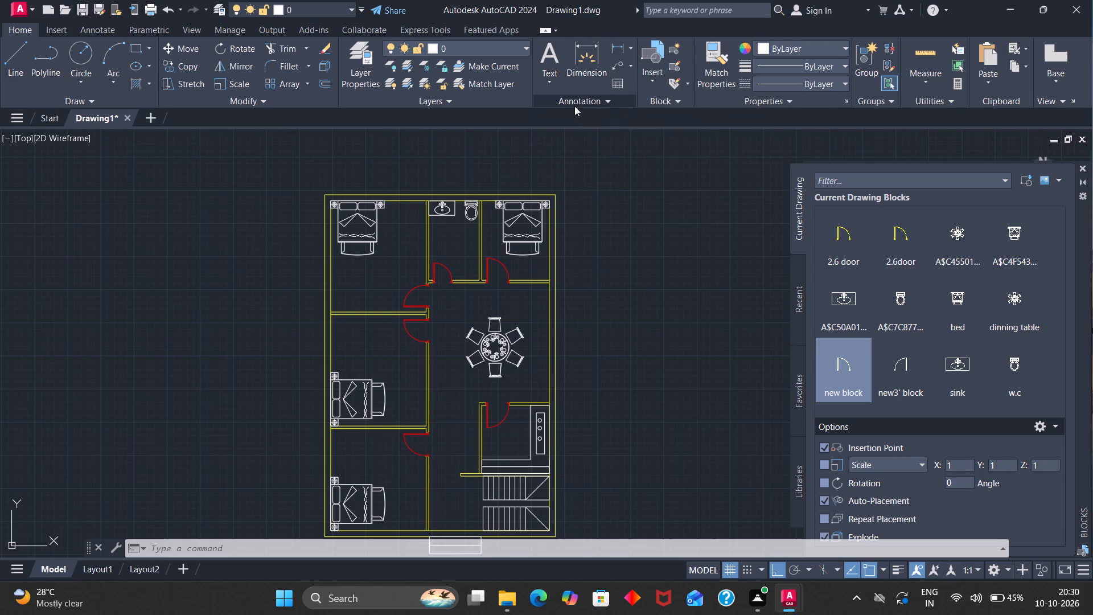
pyautogui.scroll(3, 356, 278)
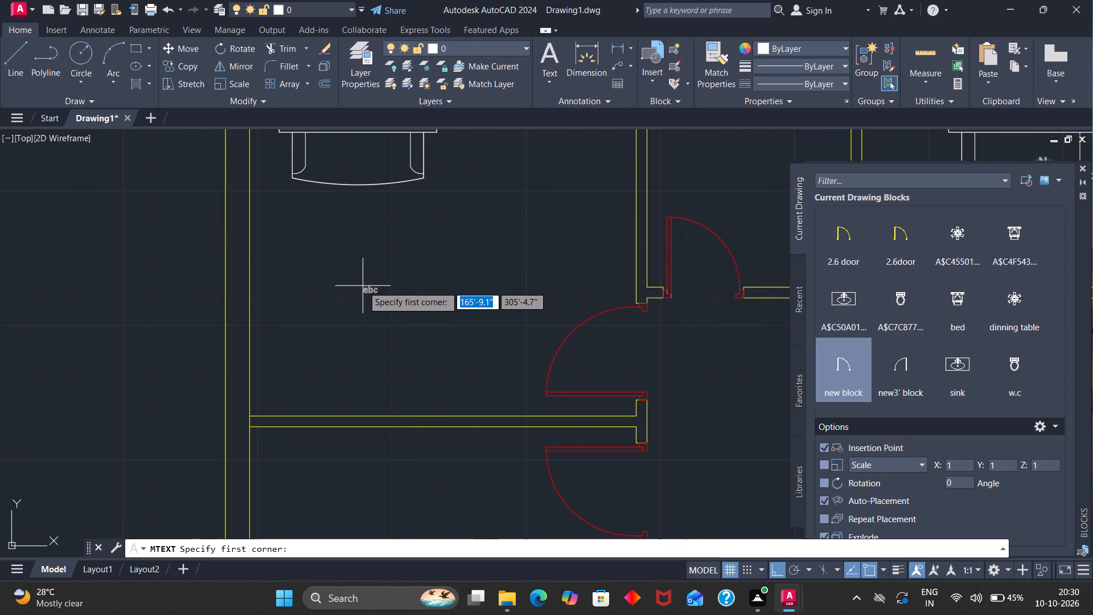
pyautogui.click(362, 286)
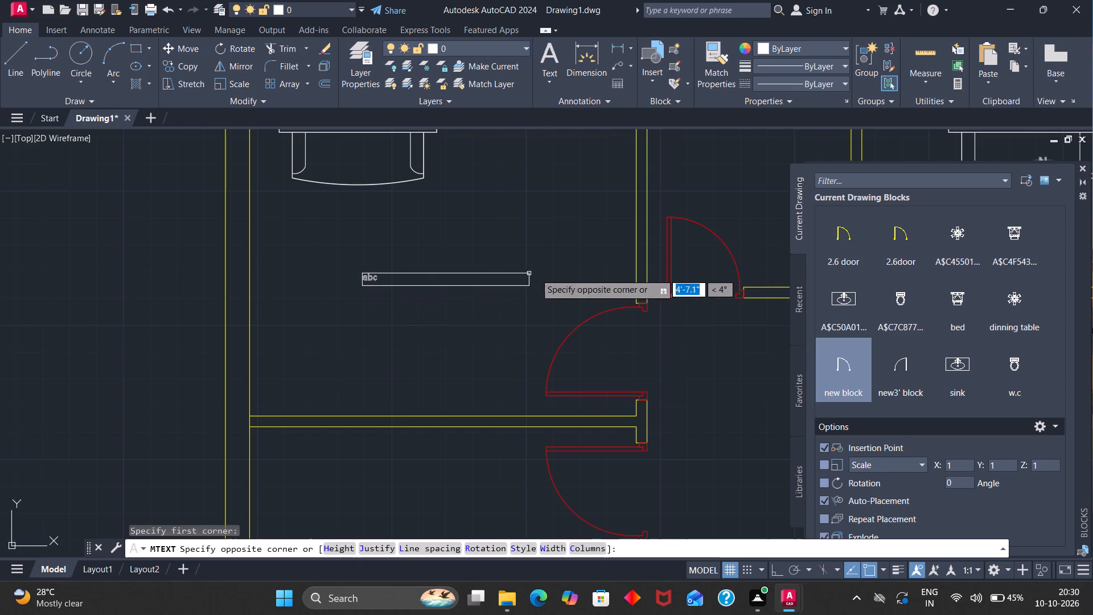
pyautogui.click(513, 297)
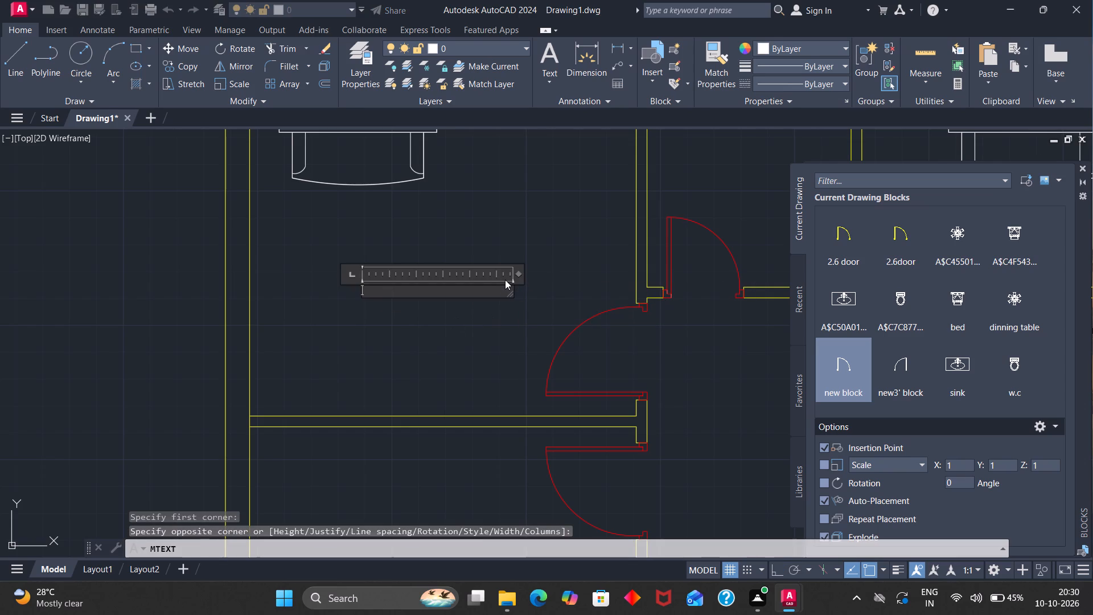
pyautogui.press('b')
pyautogui.press('e')
pyautogui.press('d')
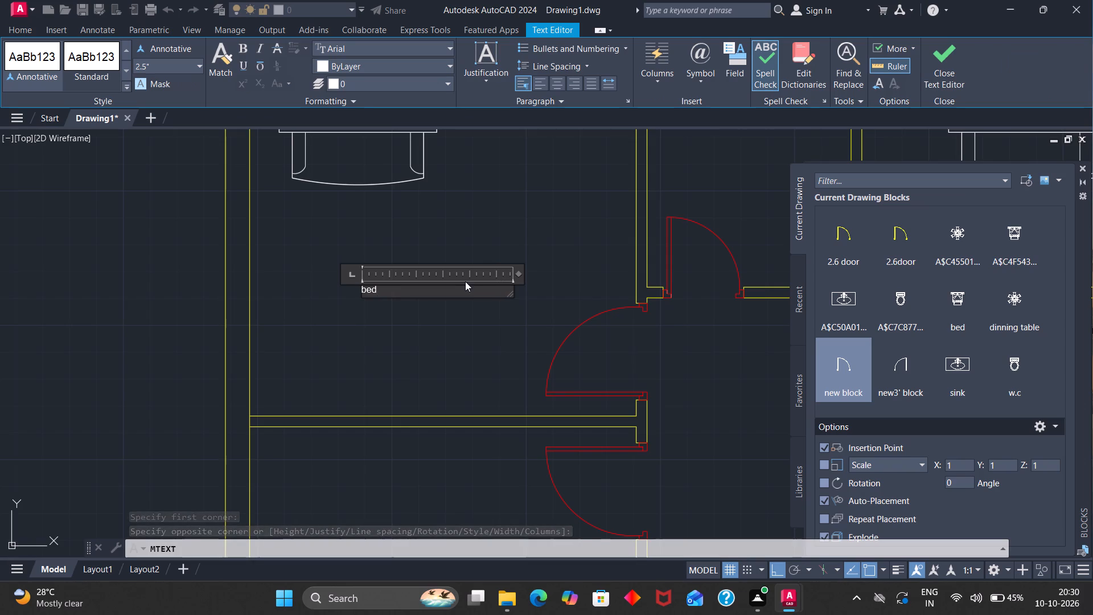
pyautogui.press('BackSpace')
pyautogui.press('BackSpace')
pyautogui.press('BackSpace')
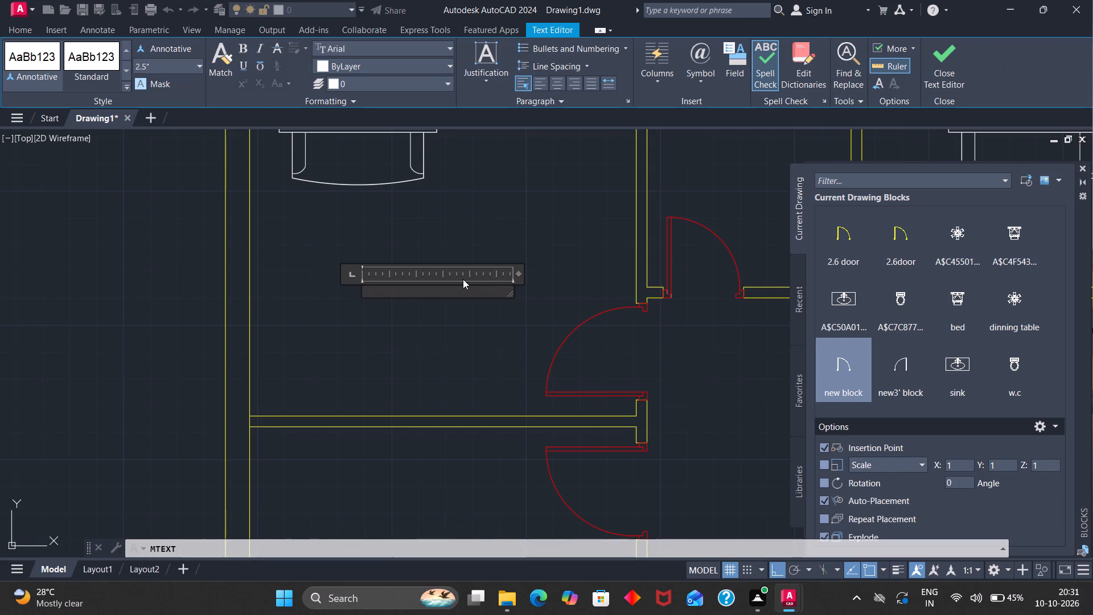
pyautogui.write('BED')
pyautogui.press('space')
pyautogui.write('R')
pyautogui.write('OO')
pyautogui.press('m')
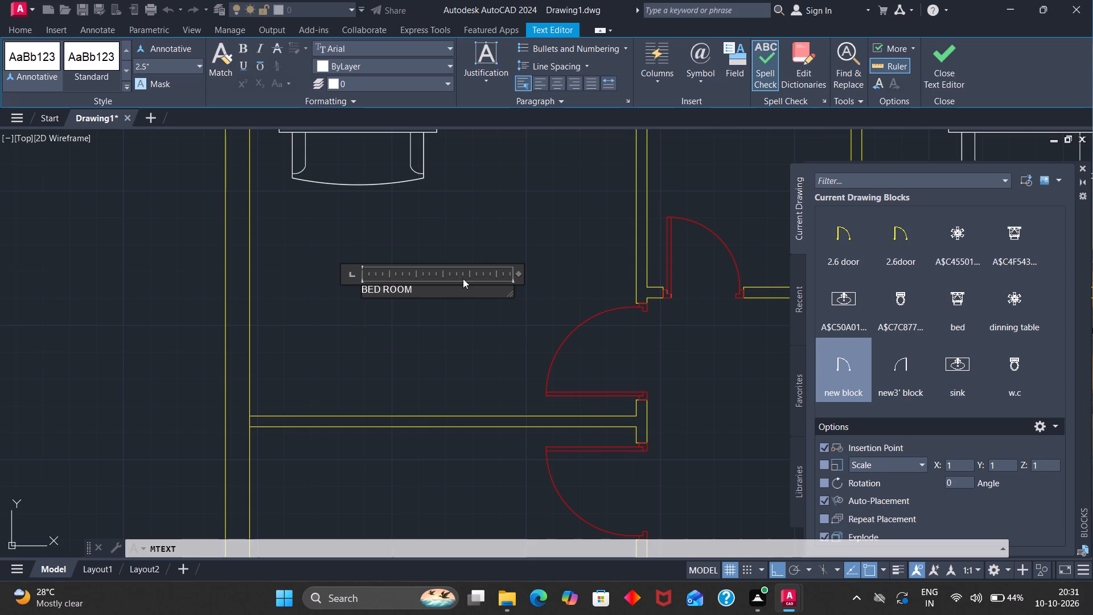
pyautogui.press('space')
pyautogui.write('1')
pyautogui.click(428, 325)
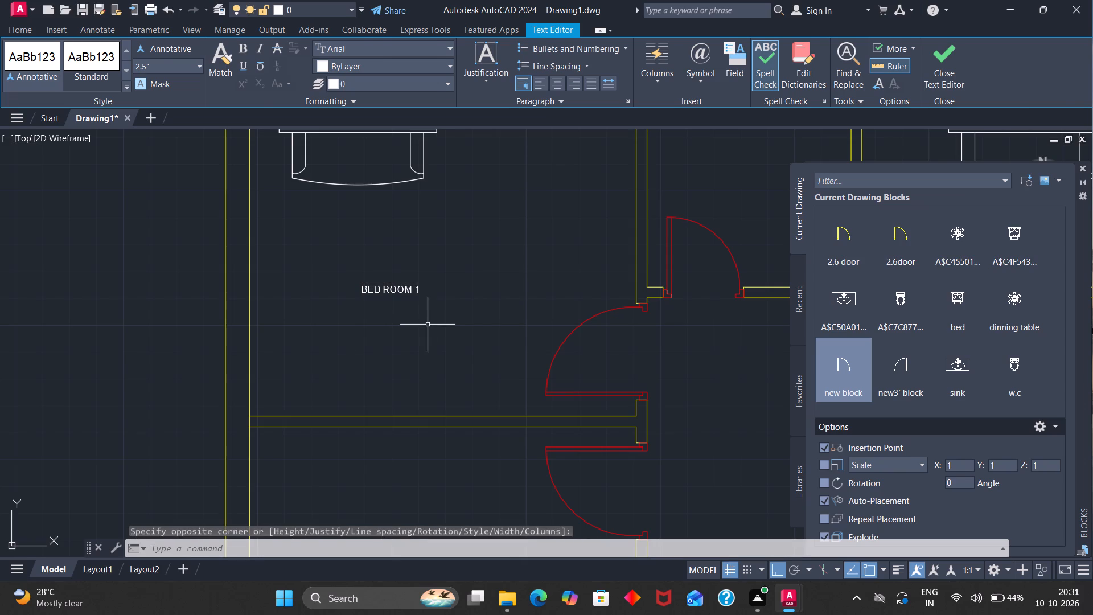
# Set the text height of the "BED ROOM 1" label in the upper-left bedroom to 5".
pyautogui.moveTo(422, 289); pyautogui.dragTo(323, 306)
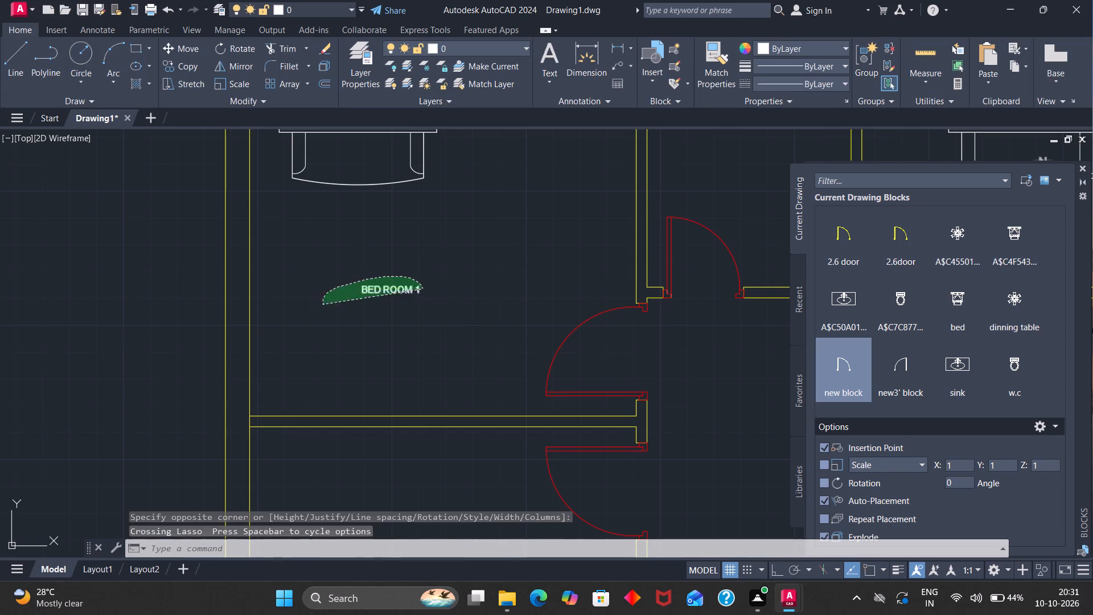
pyautogui.rightClick(356, 289)
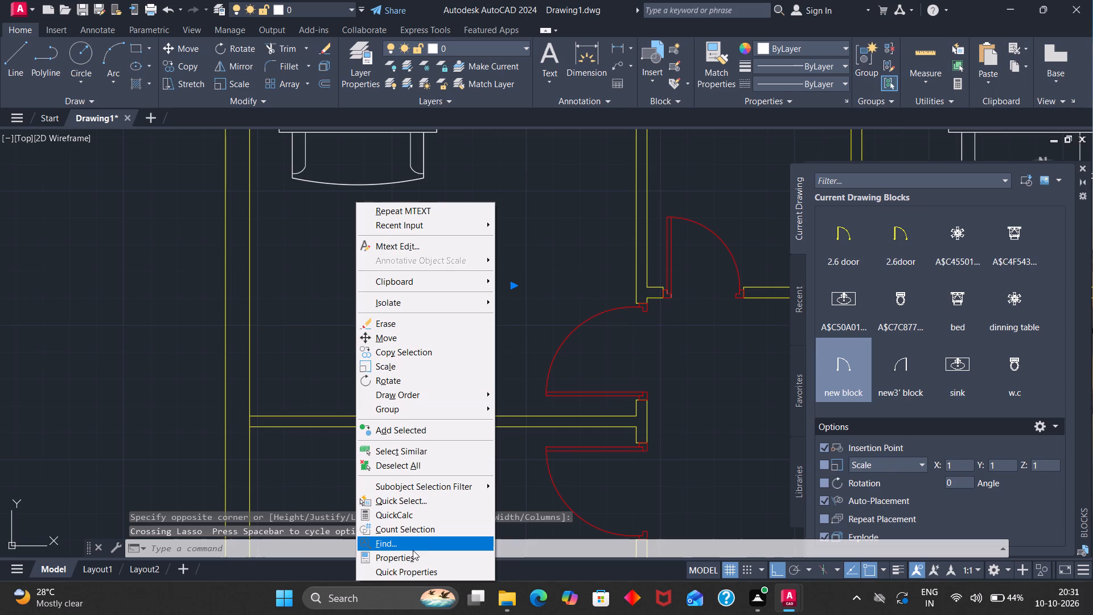
pyautogui.click(414, 555)
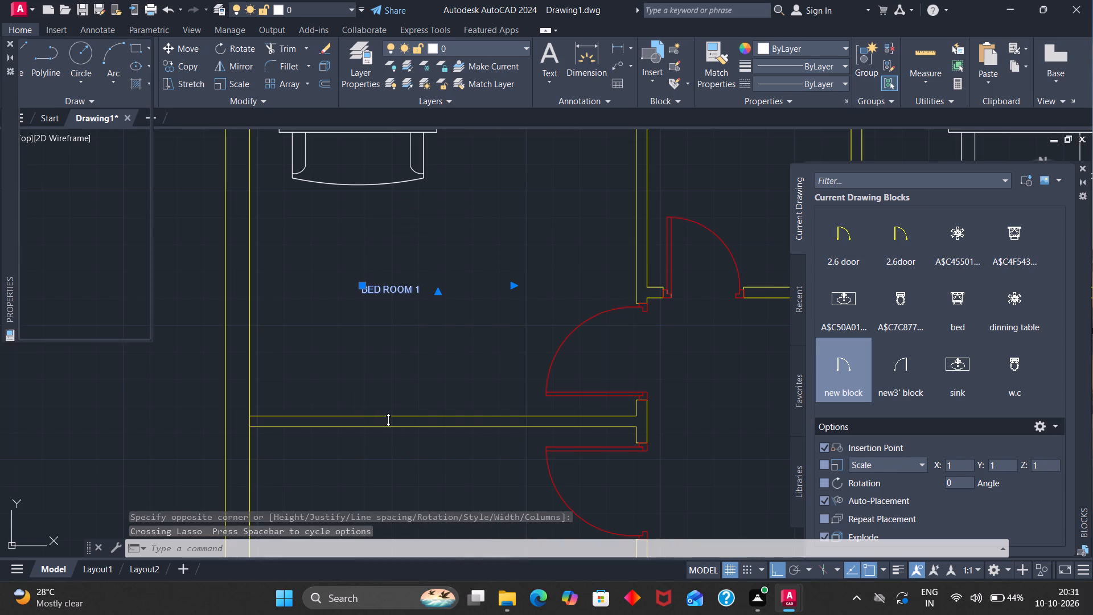
pyautogui.click(104, 330)
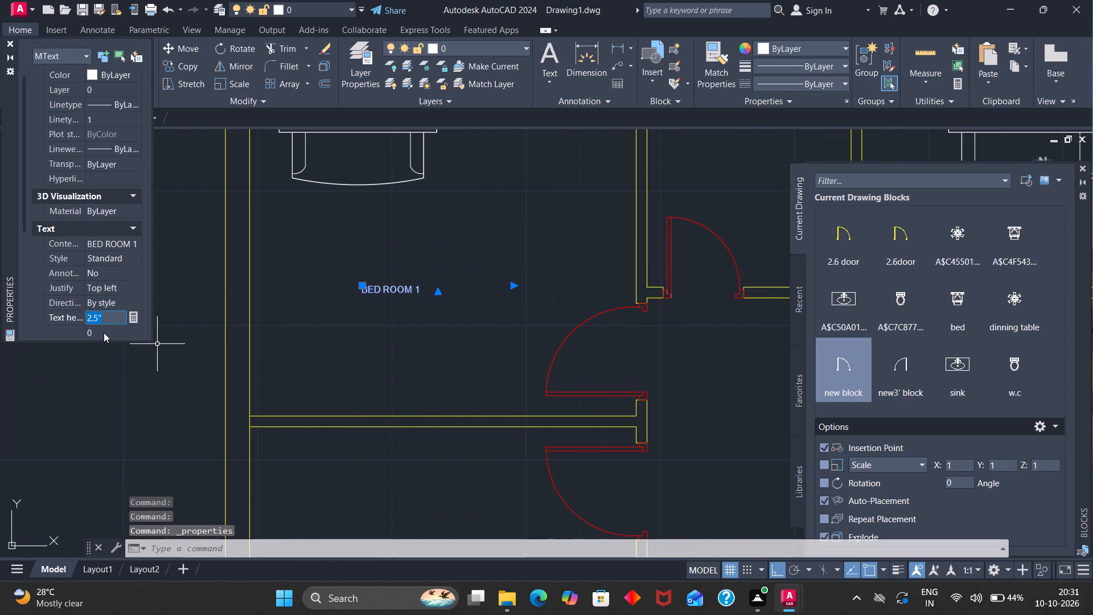
pyautogui.press('BackSpace')
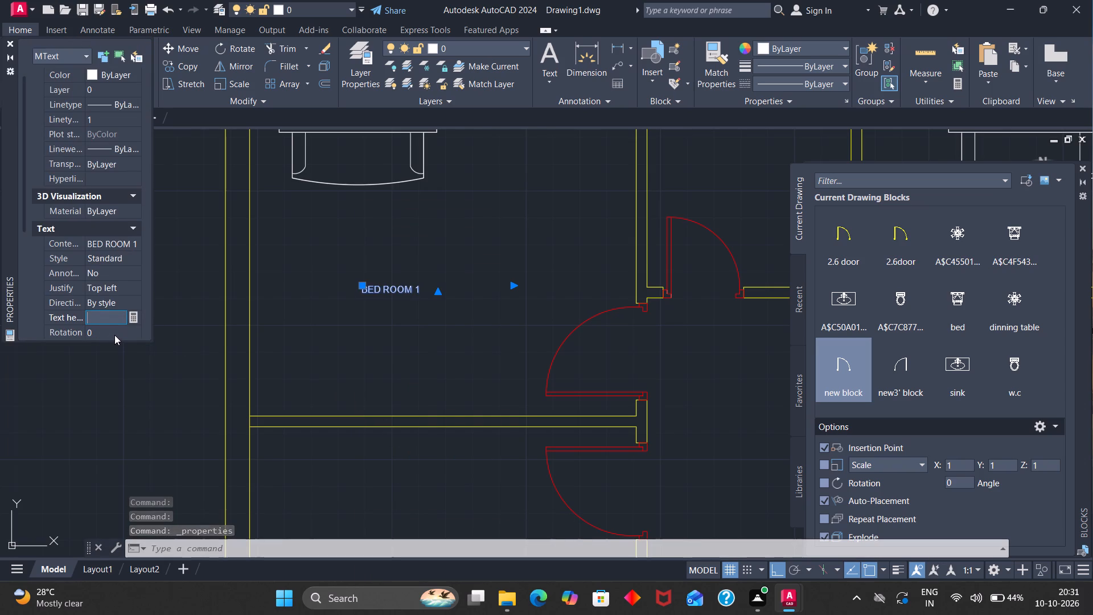
pyautogui.press('5')
pyautogui.press('Return')
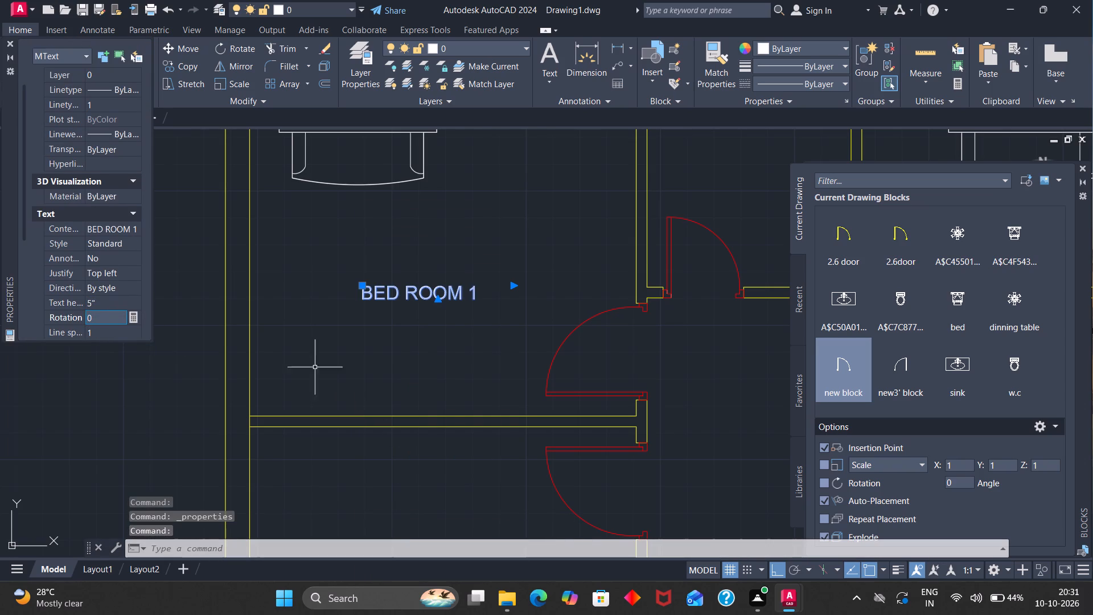
pyautogui.press('Escape')
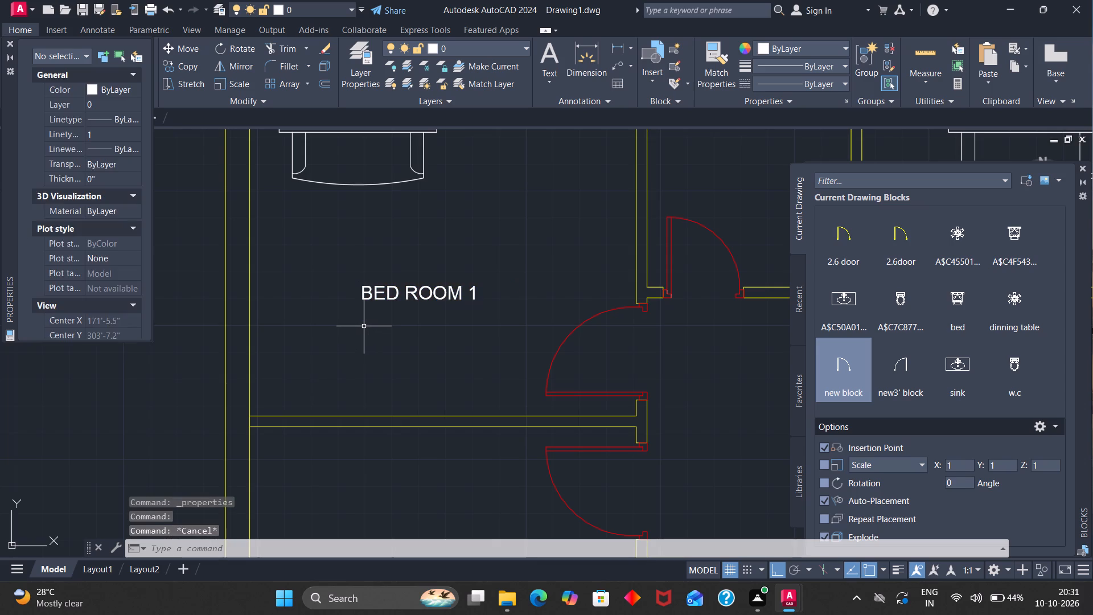
# Copy the "BED ROOM 1" label to the wall below the bathroom and, with Ortho off, into the bathroom and the upper-right bedroom.
pyautogui.click(383, 298)
pyautogui.press('c')
pyautogui.press('o')
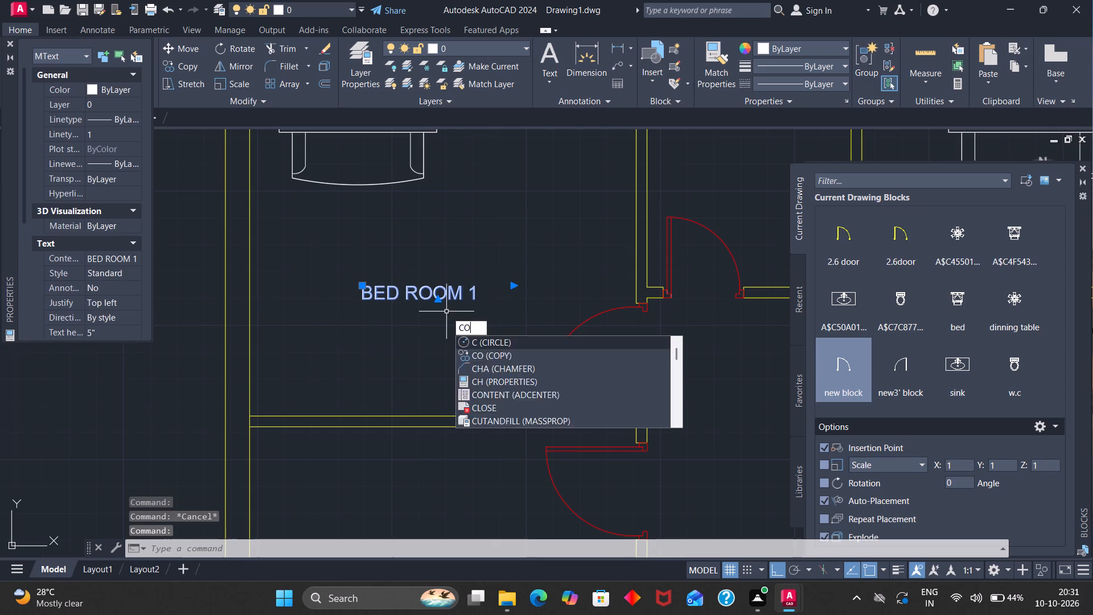
pyautogui.press('Return')
pyautogui.click(409, 298)
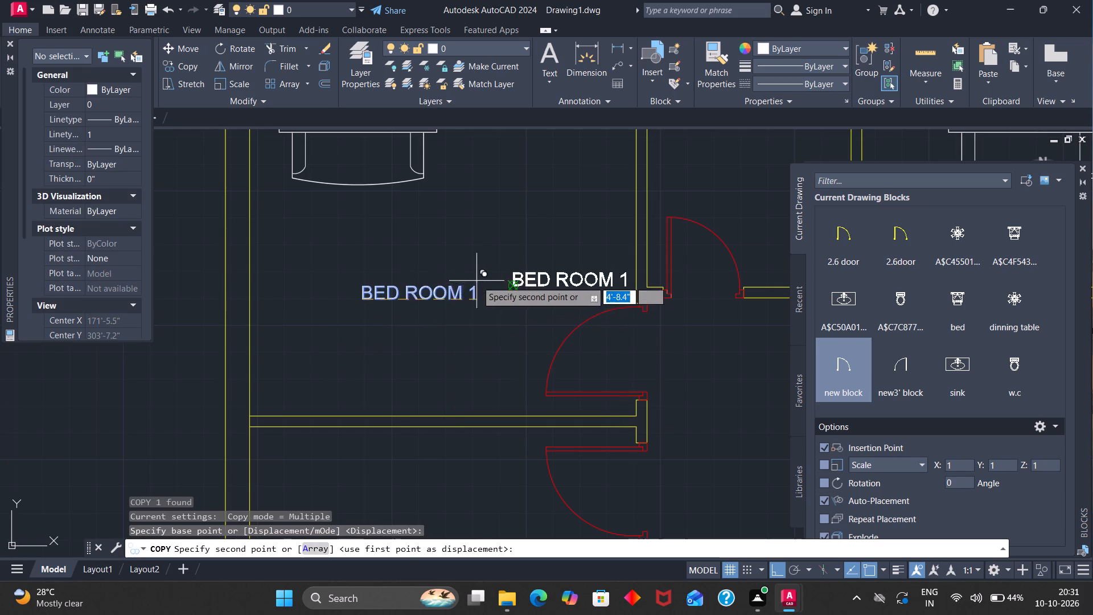
pyautogui.scroll(-3, 476, 281)
pyautogui.scroll(1, 539, 249)
pyautogui.click(539, 249)
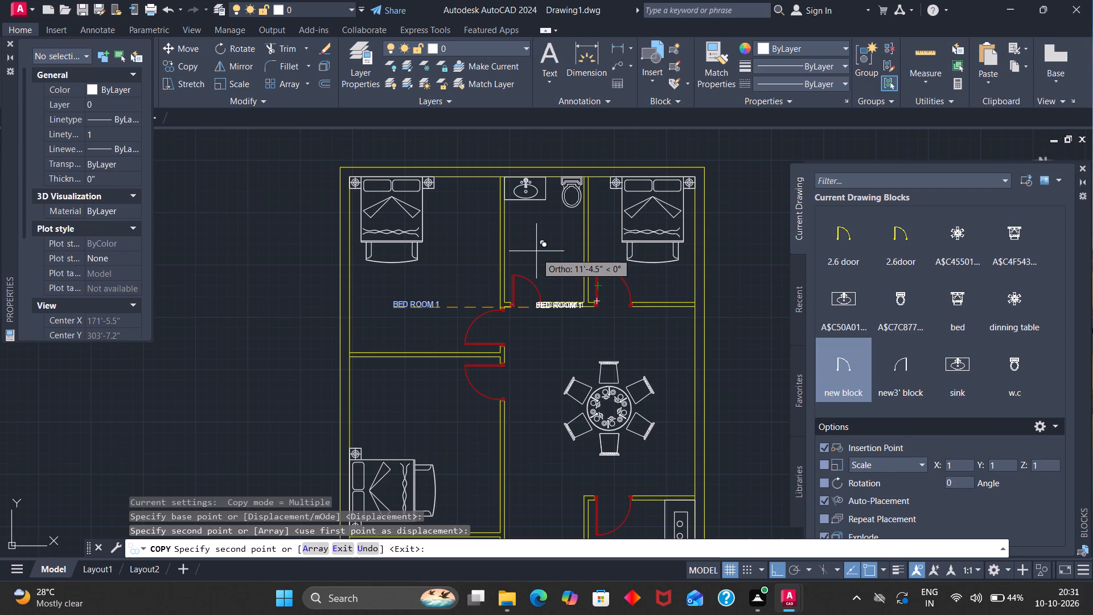
pyautogui.press('F8')
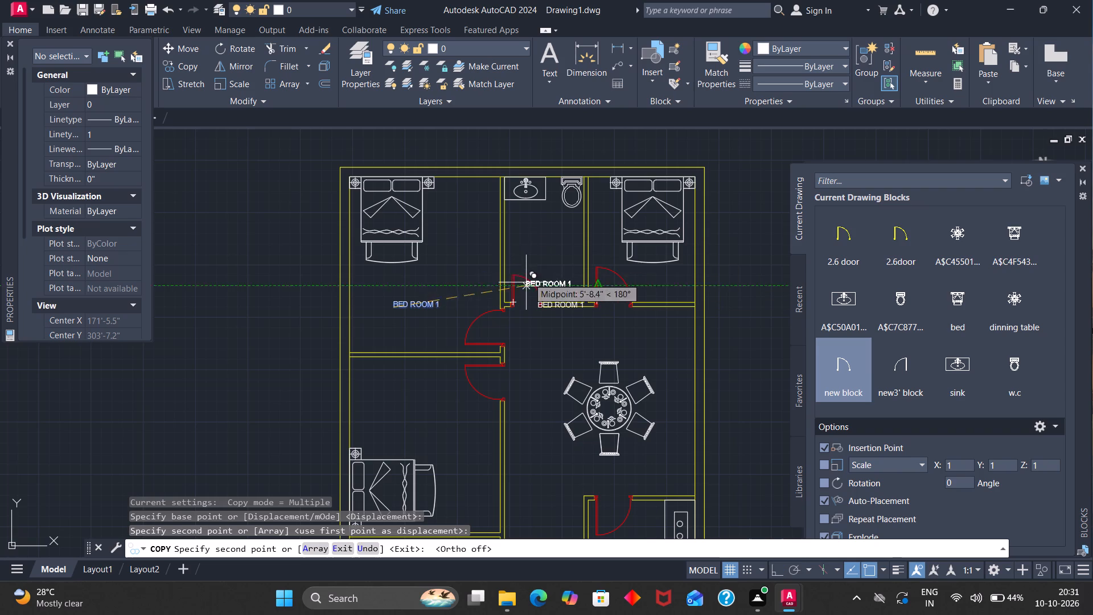
pyautogui.click(527, 249)
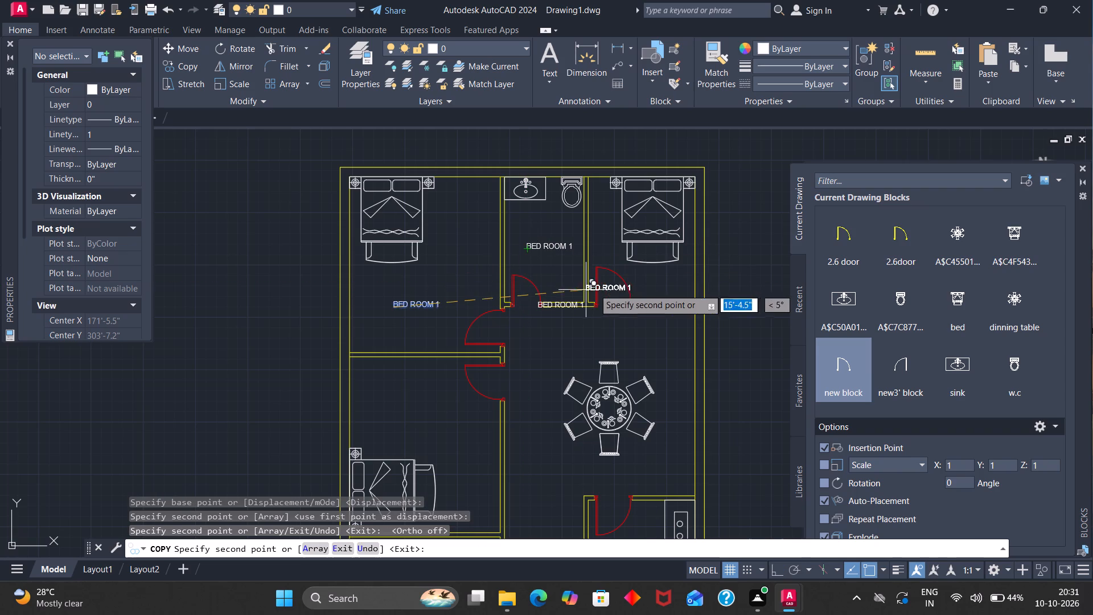
pyautogui.click(638, 285)
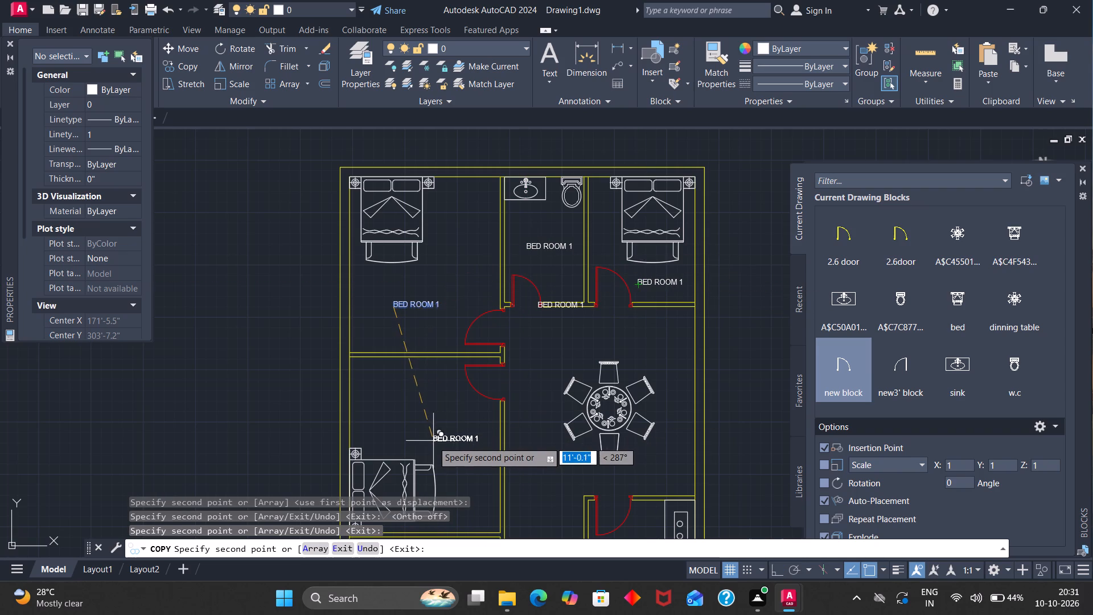
# Place further copies of the label below the dining table, in the kitchen, in the lower-left and middle-left bedrooms, and beside the stairs.
pyautogui.scroll(-1, 435, 441)
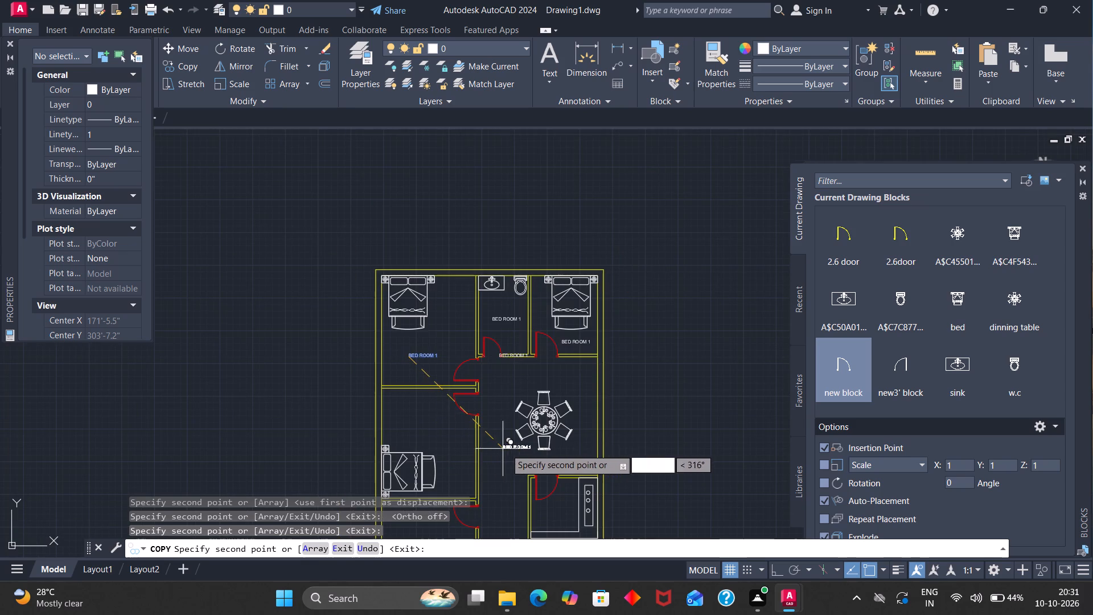
pyautogui.scroll(1, 532, 468)
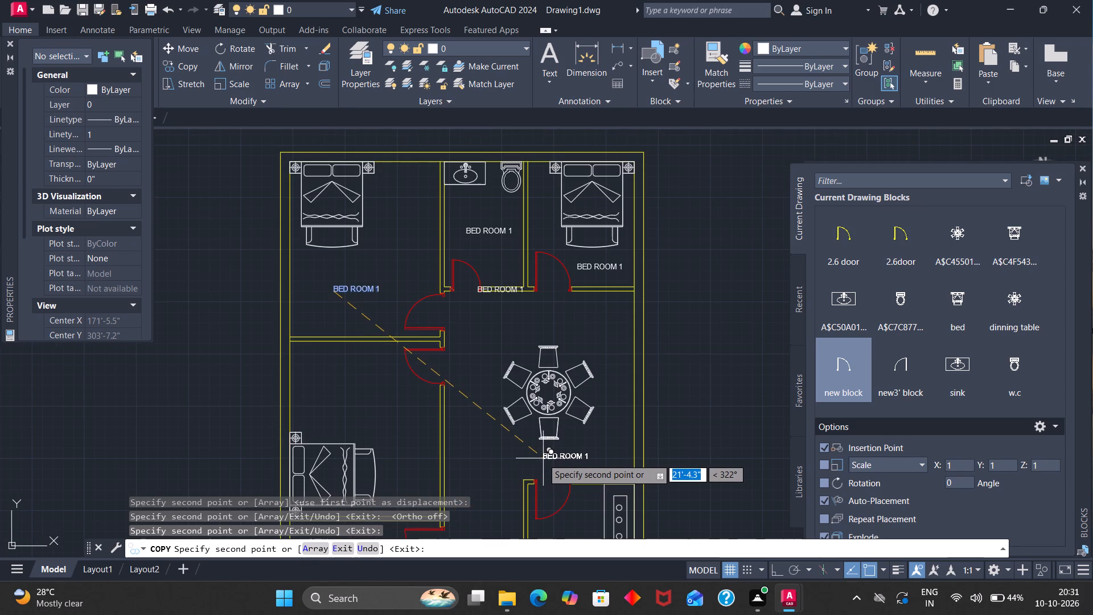
pyautogui.click(538, 456)
pyautogui.scroll(-3, 540, 457)
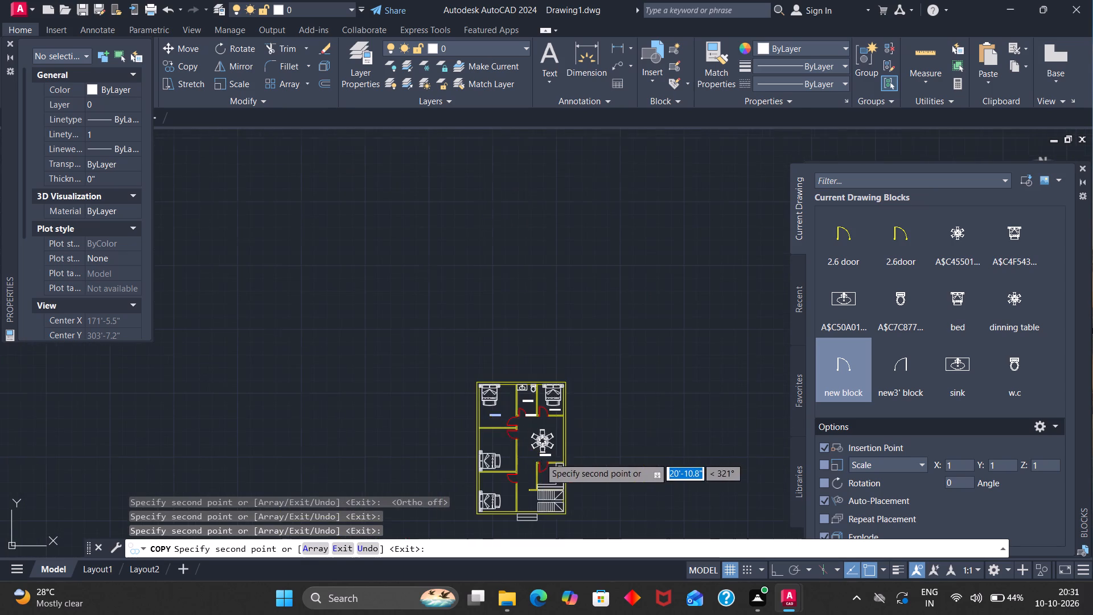
pyautogui.scroll(4, 538, 489)
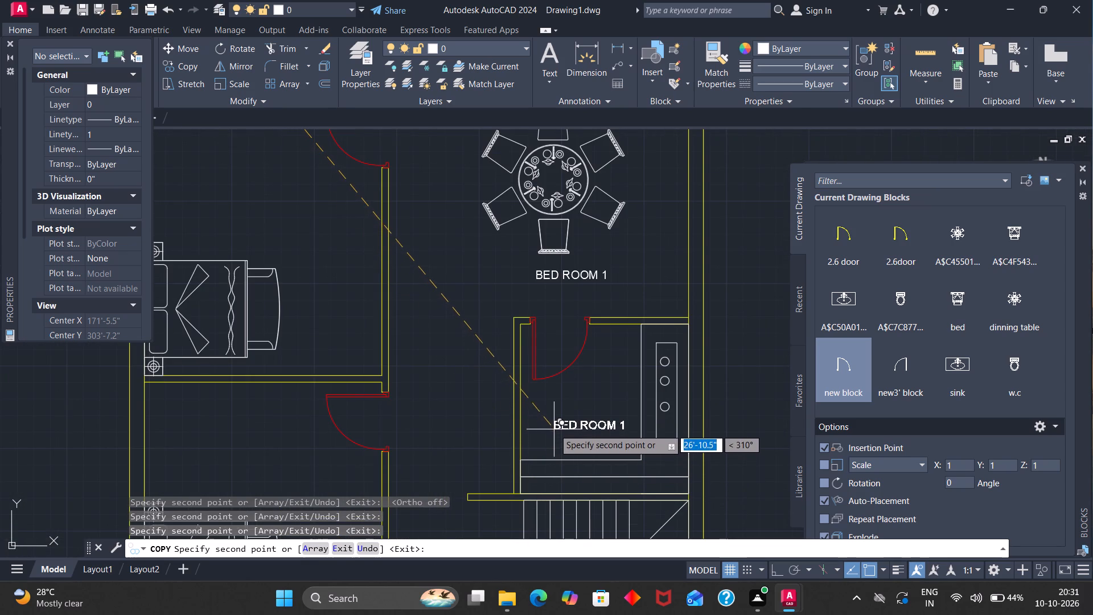
pyautogui.click(551, 419)
pyautogui.scroll(-2, 551, 419)
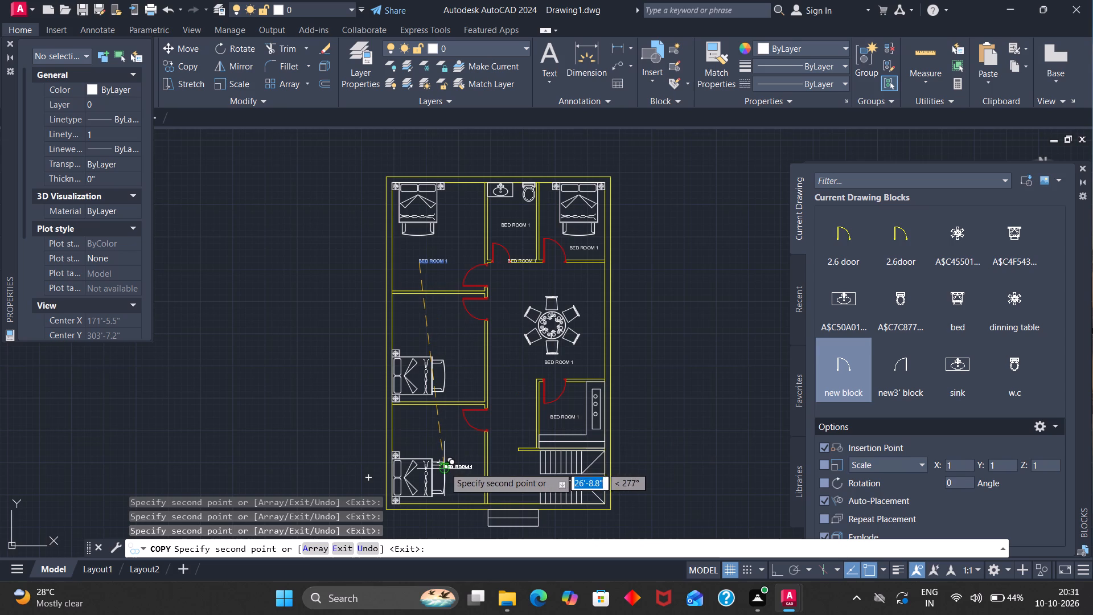
pyautogui.click(433, 441)
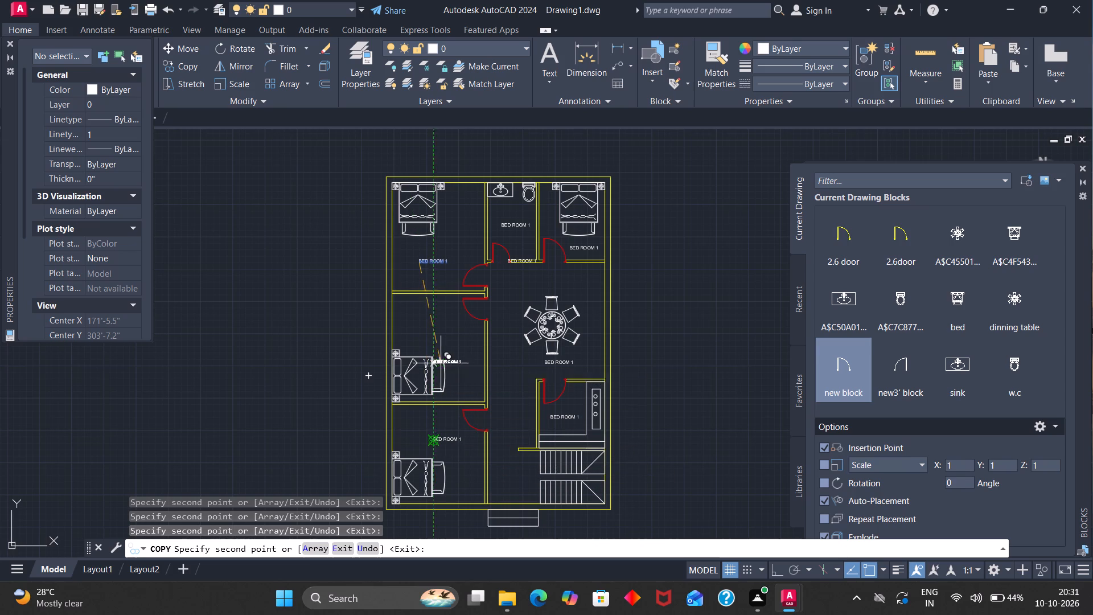
pyautogui.click(445, 346)
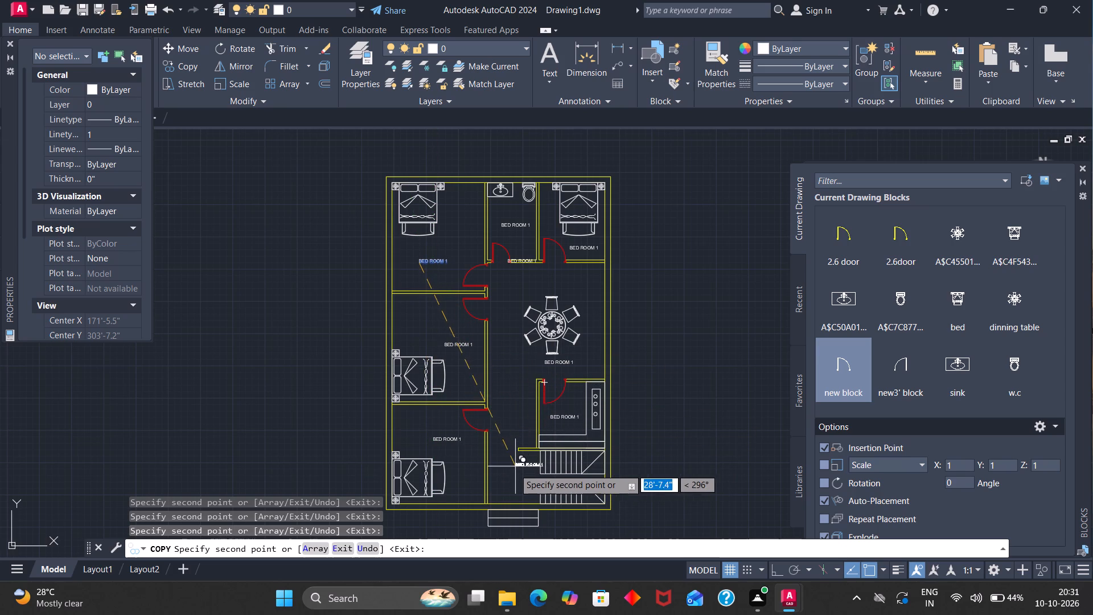
pyautogui.scroll(2, 510, 469)
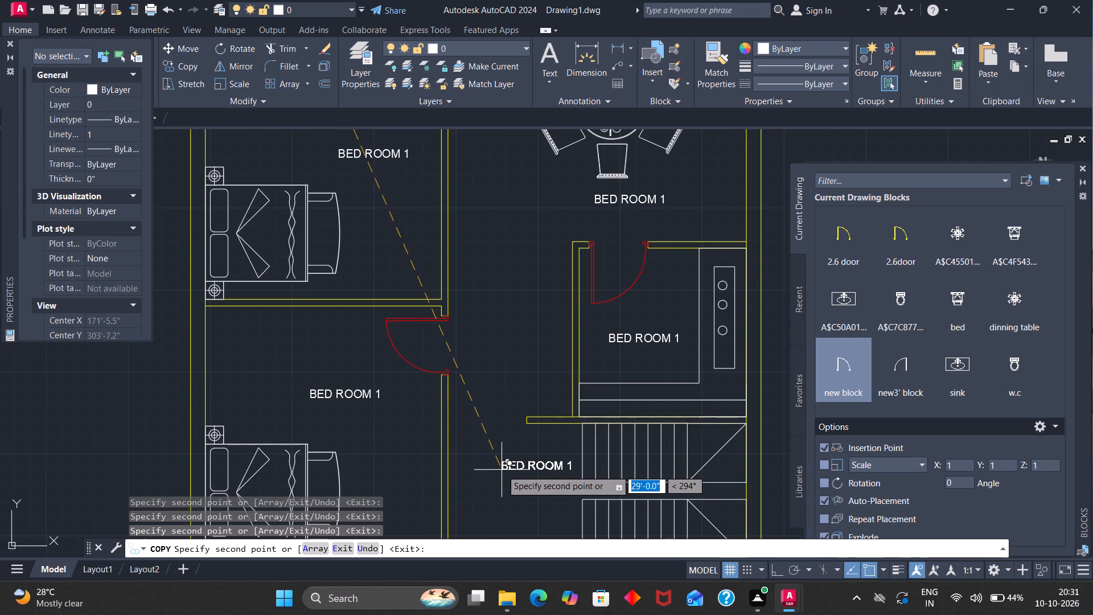
pyautogui.click(506, 466)
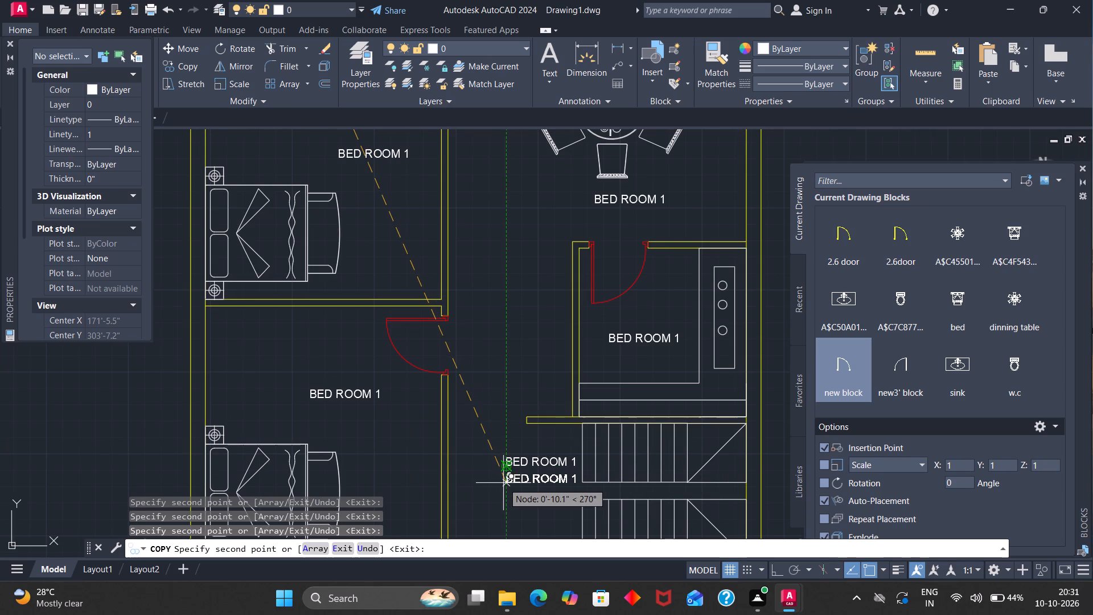
pyautogui.press('Escape')
# Rotate the "BED ROOM 1" label in the middle-left bedroom about its lower-left end so it reads vertically.
pyautogui.click(408, 152)
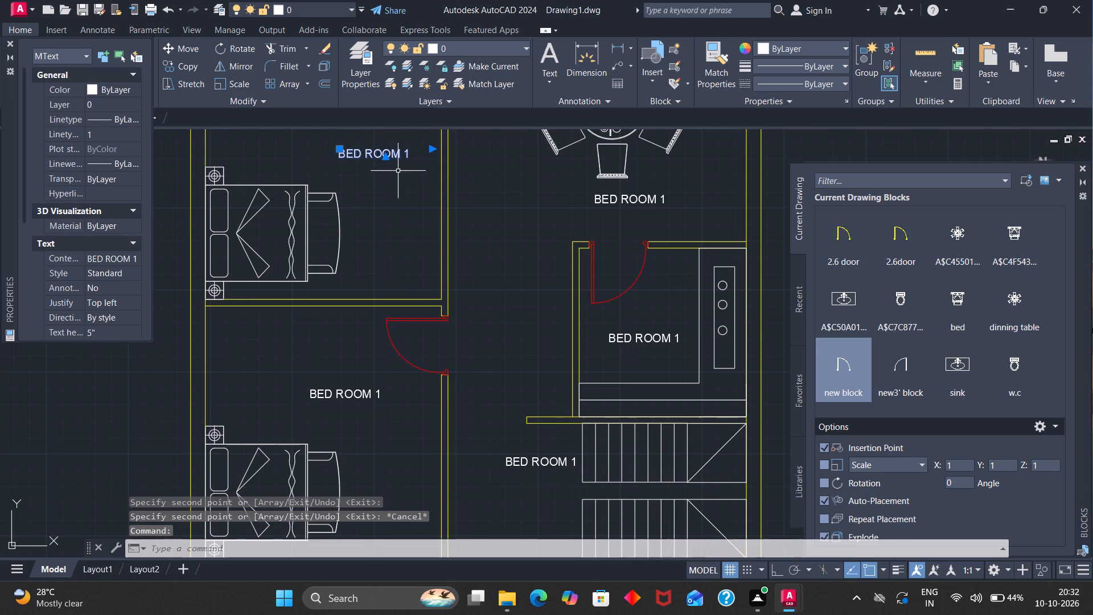
pyautogui.write('RO')
pyautogui.press('Return')
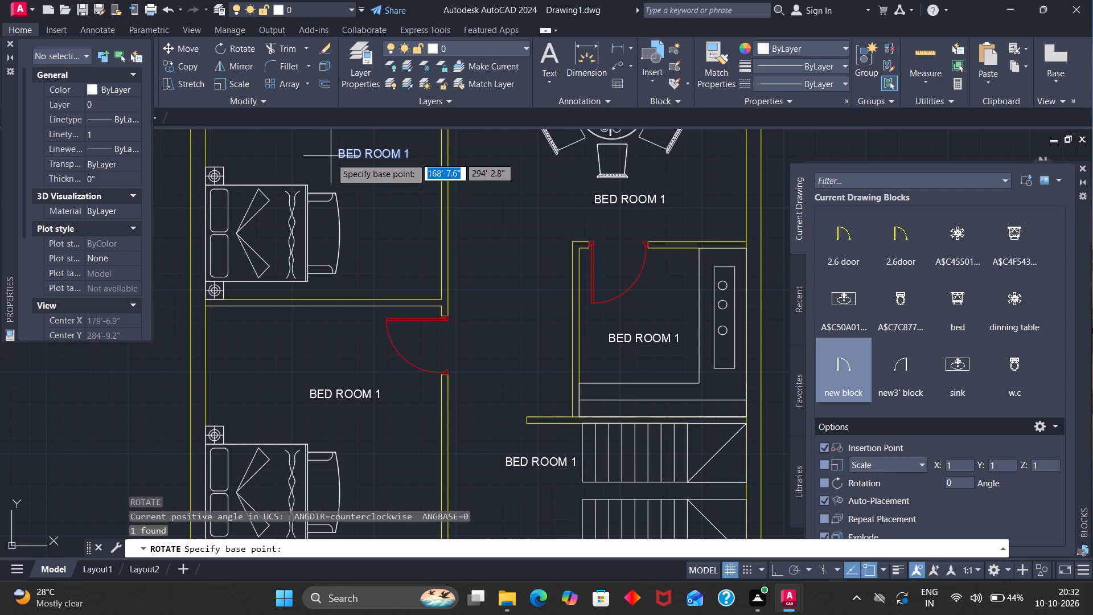
pyautogui.click(334, 159)
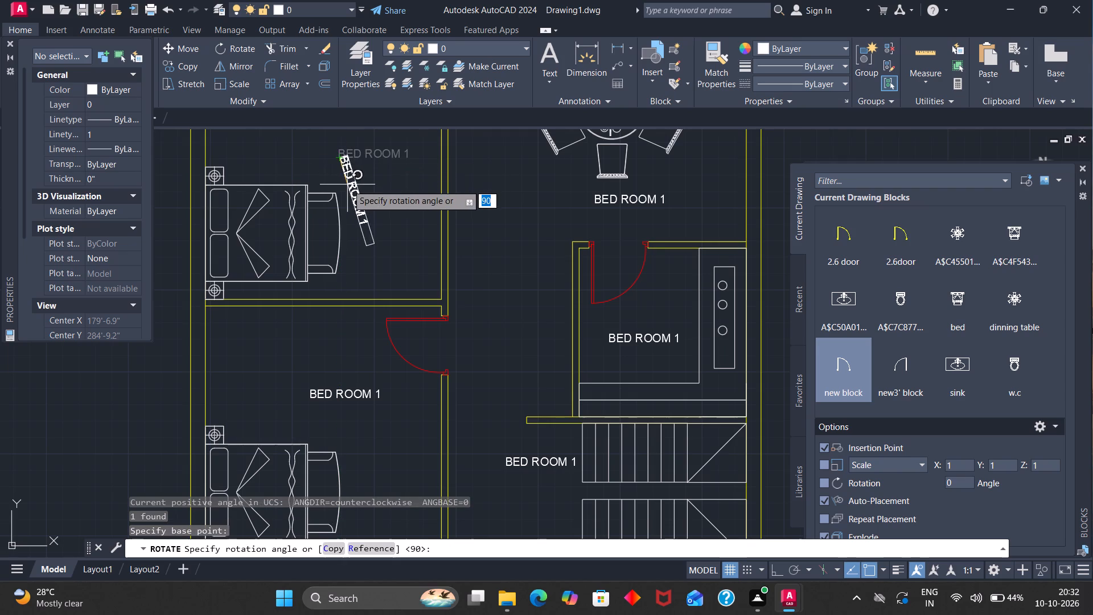
pyautogui.click(339, 138)
# Copy the vertical label to the foot of the bed in the middle-left bedroom and beside the bed in the lower-left bedroom.
pyautogui.click(335, 146)
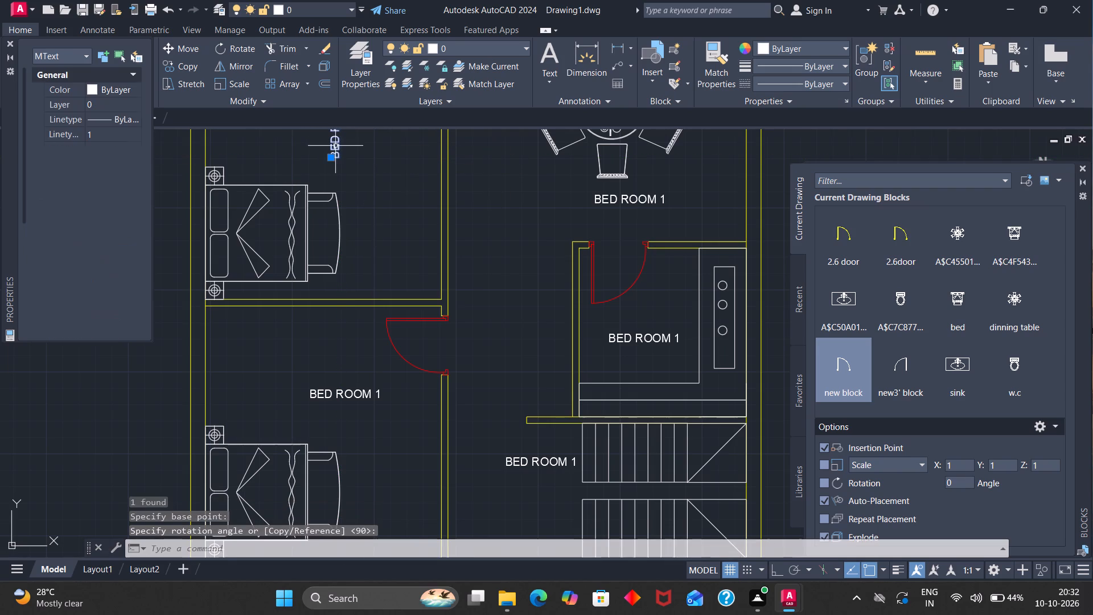
pyautogui.write('CO')
pyautogui.press('Return')
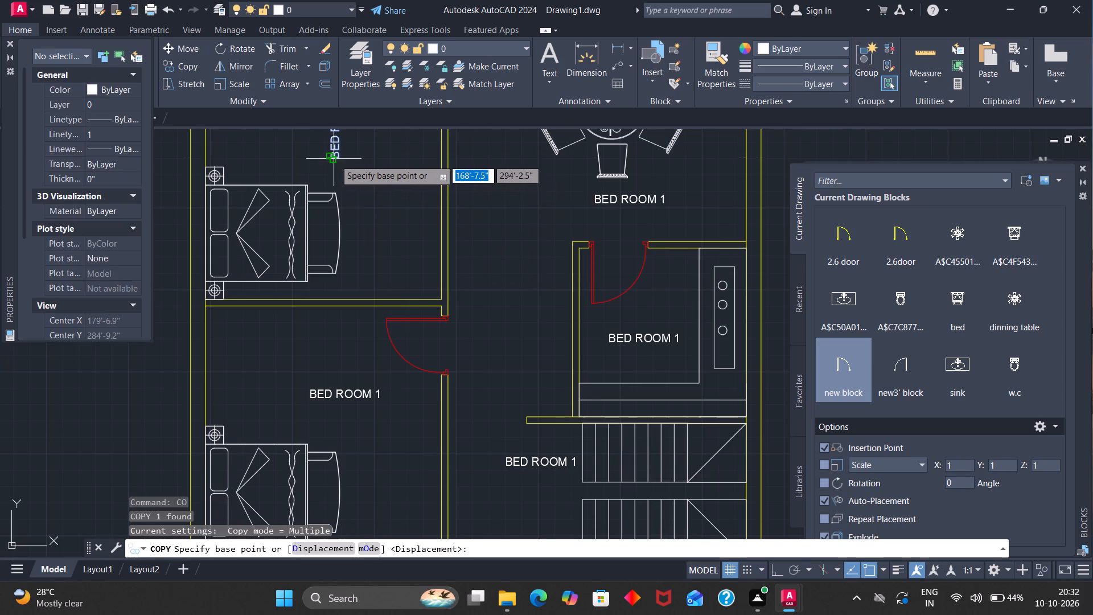
pyautogui.click(335, 159)
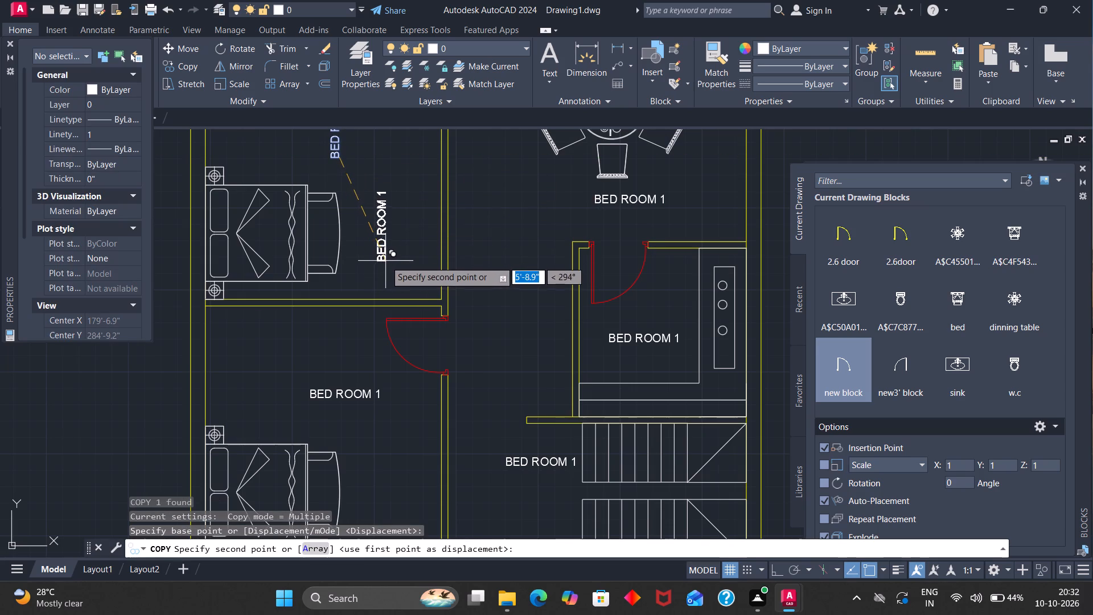
pyautogui.click(385, 261)
pyautogui.scroll(-2, 385, 493)
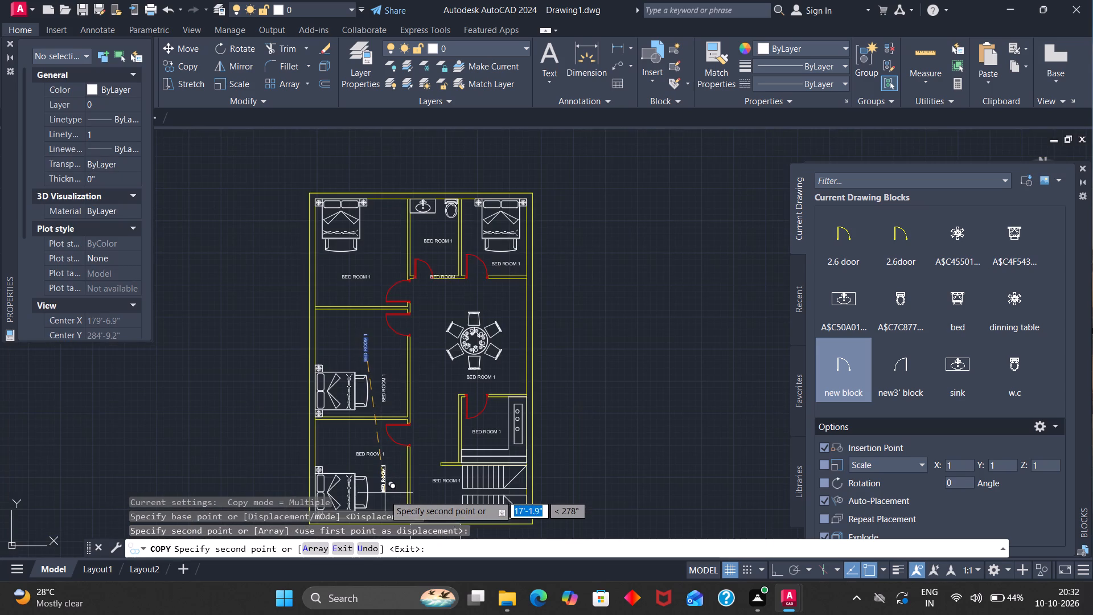
pyautogui.scroll(-1, 383, 501)
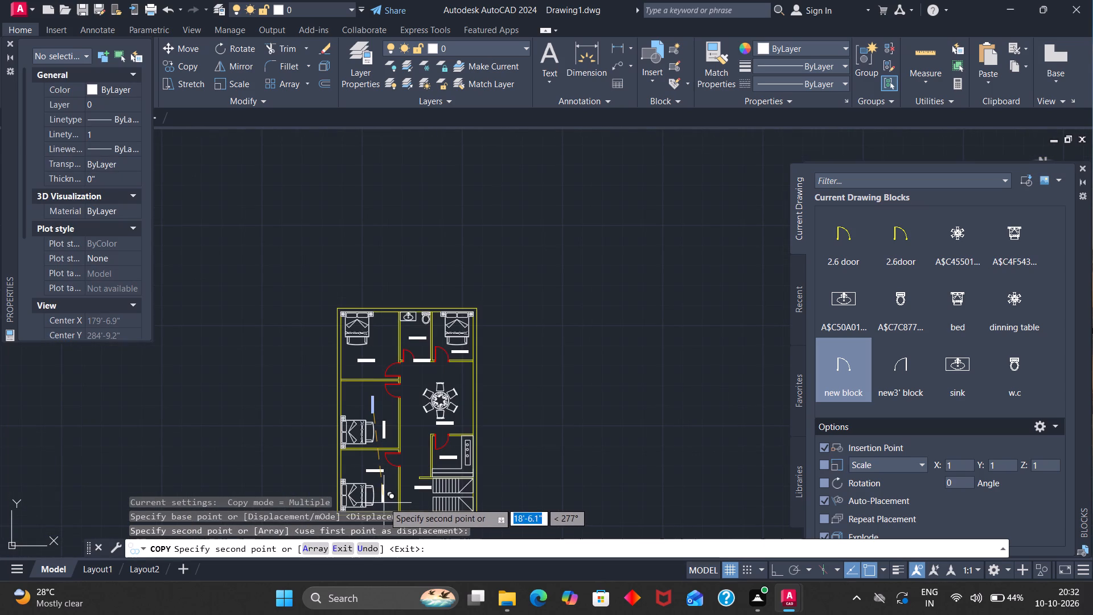
pyautogui.click(384, 504)
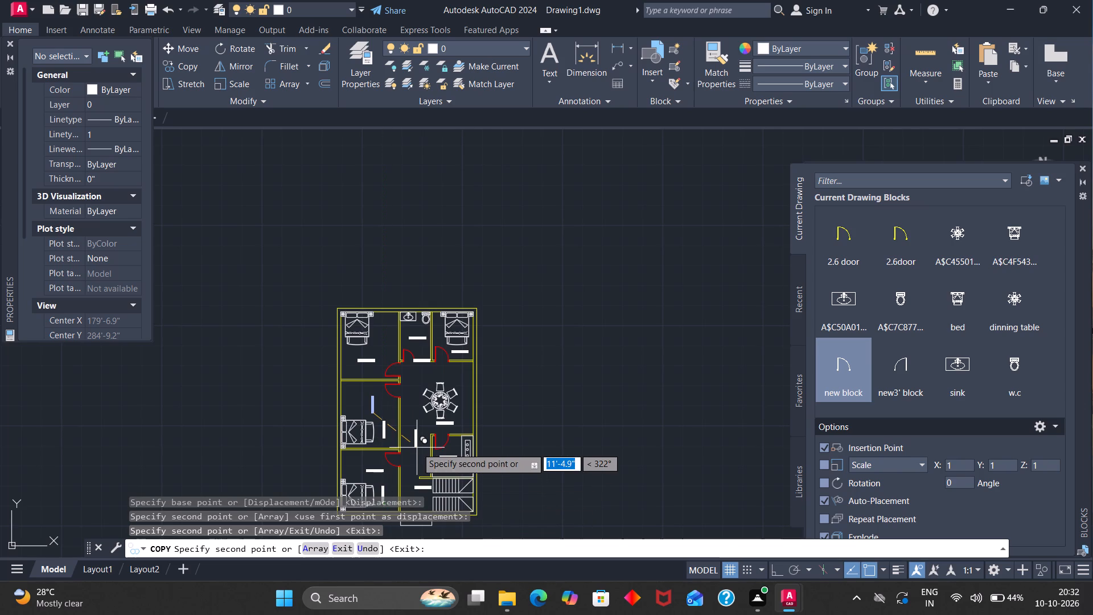
pyautogui.press('Escape')
# Delete the spare horizontal label in the lower-left bedroom and the upper vertical label in the middle-left bedroom.
pyautogui.scroll(3, 393, 464)
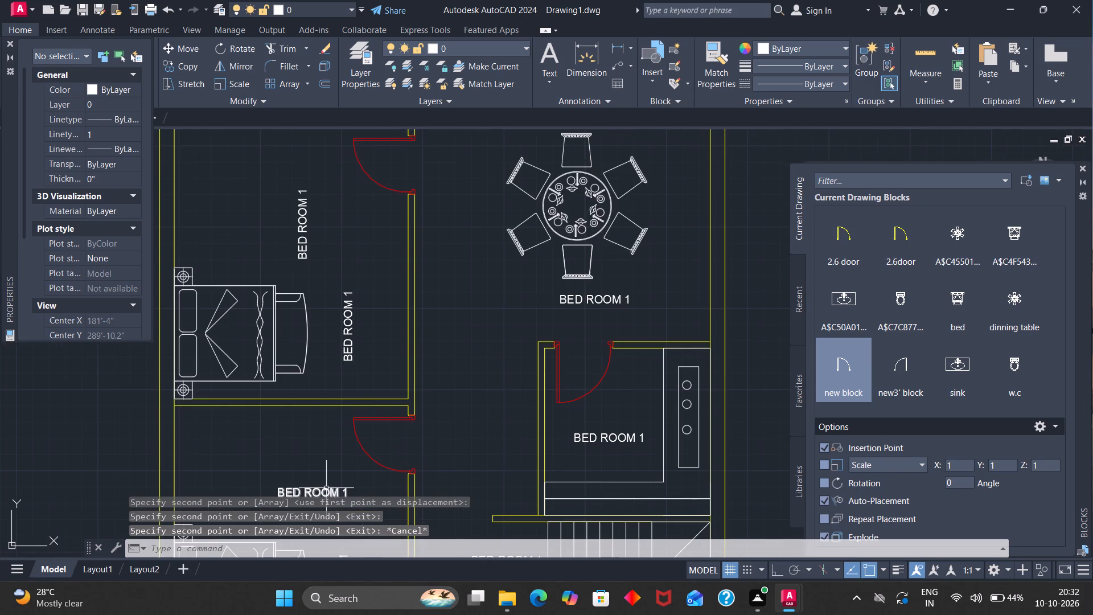
pyautogui.click(326, 488)
pyautogui.click(306, 235)
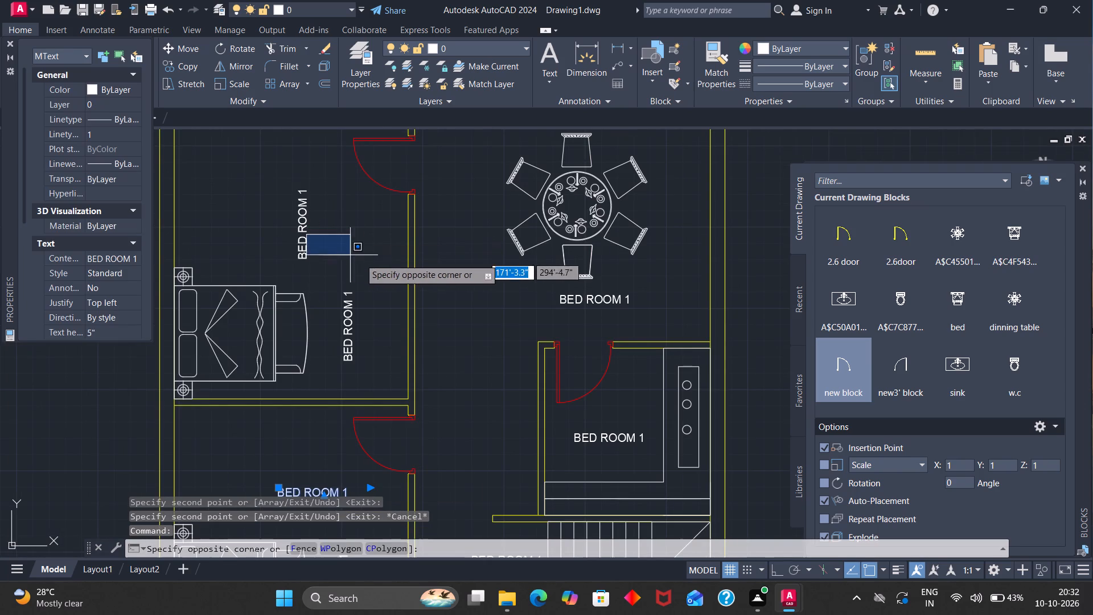
pyautogui.click(306, 247)
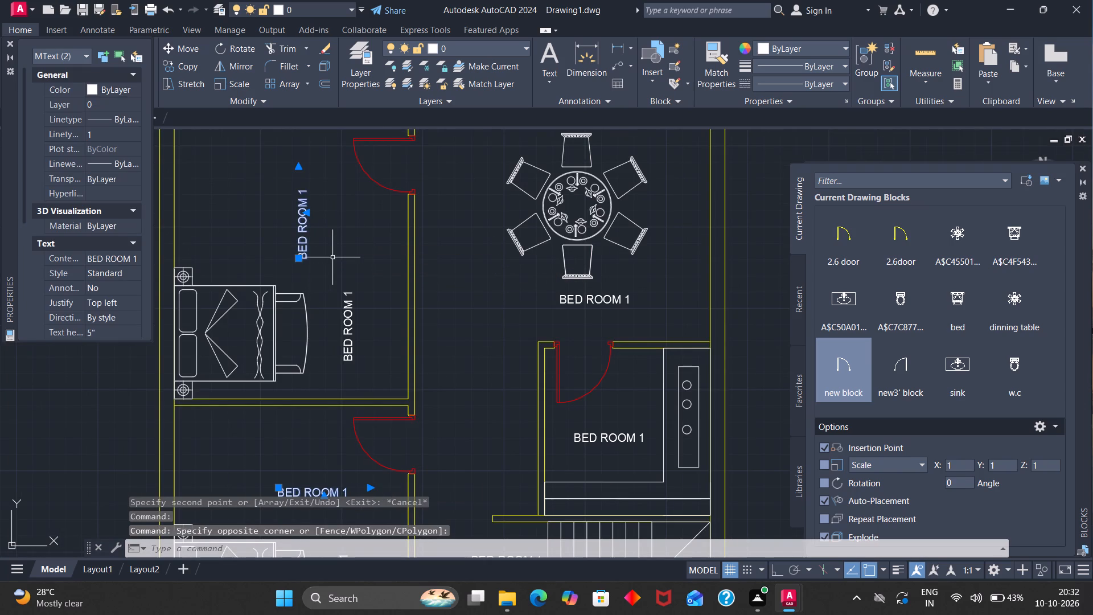
pyautogui.press('Delete')
# Delete the "BED ROOM 1" label lying on the wall below the bathroom.
pyautogui.scroll(-3, 339, 249)
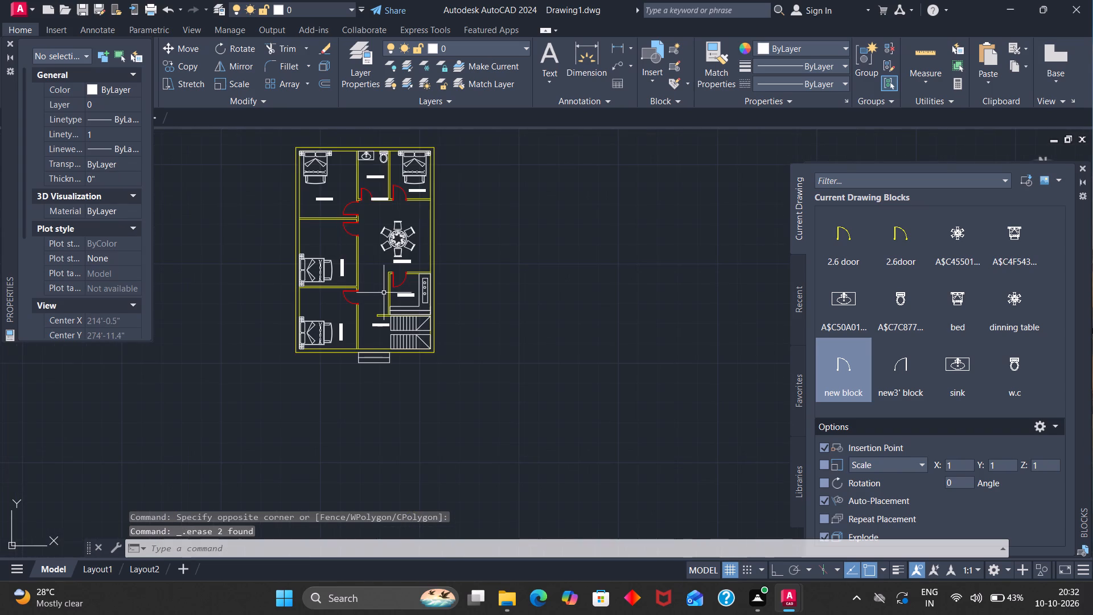
pyautogui.scroll(3, 383, 311)
pyautogui.scroll(-2, 367, 329)
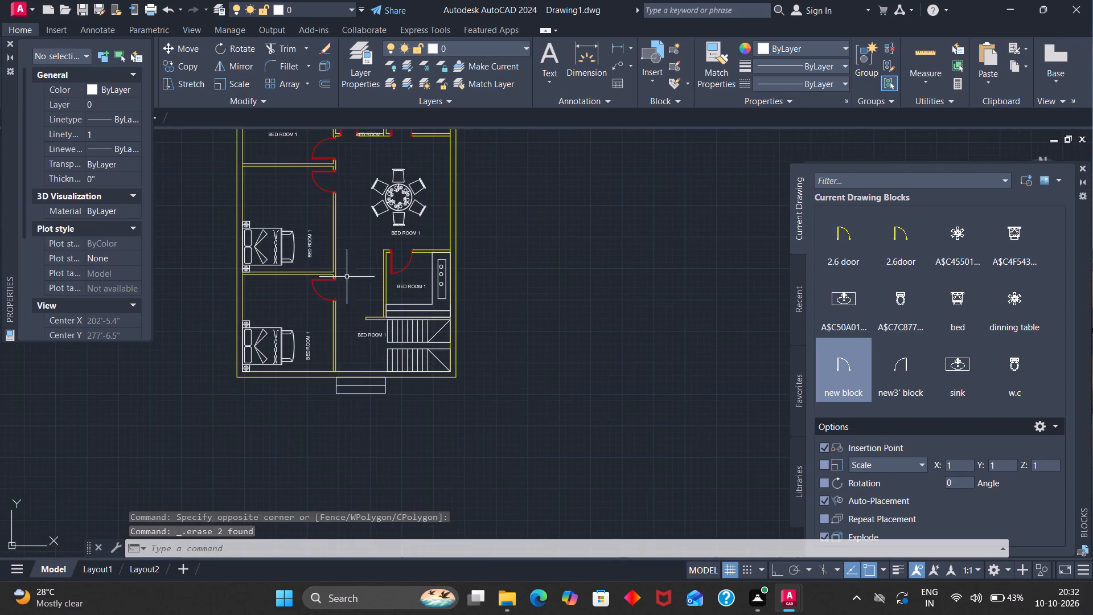
pyautogui.scroll(-3, 334, 223)
pyautogui.scroll(5, 347, 187)
pyautogui.click(295, 273)
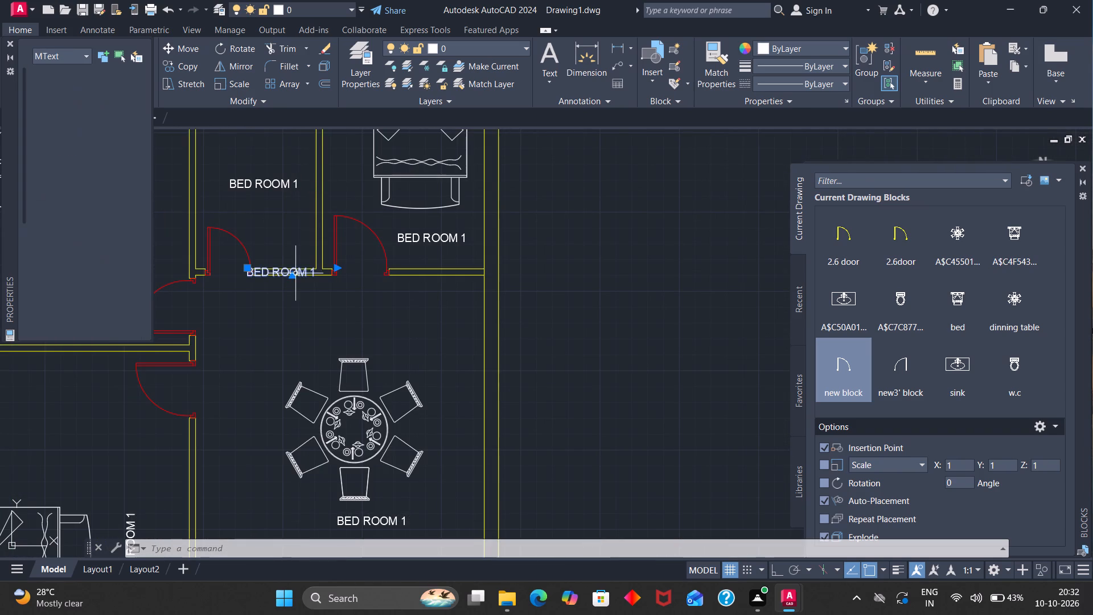
pyautogui.press('Delete')
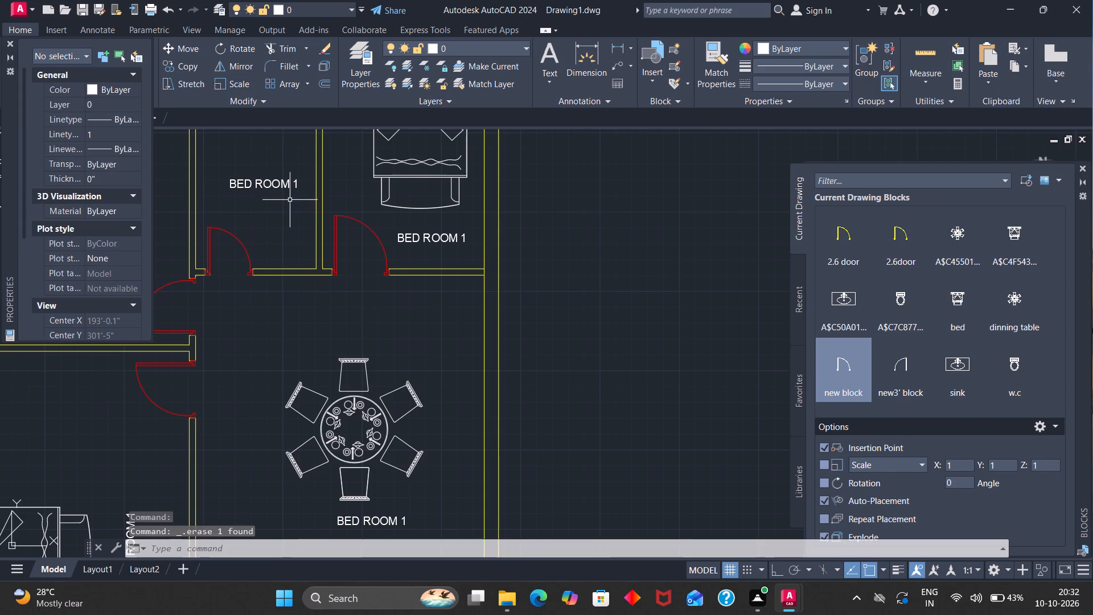
# Replace the text of the "BED ROOM 1" label in the bathroom with "TOI/BATH".
pyautogui.click(288, 187)
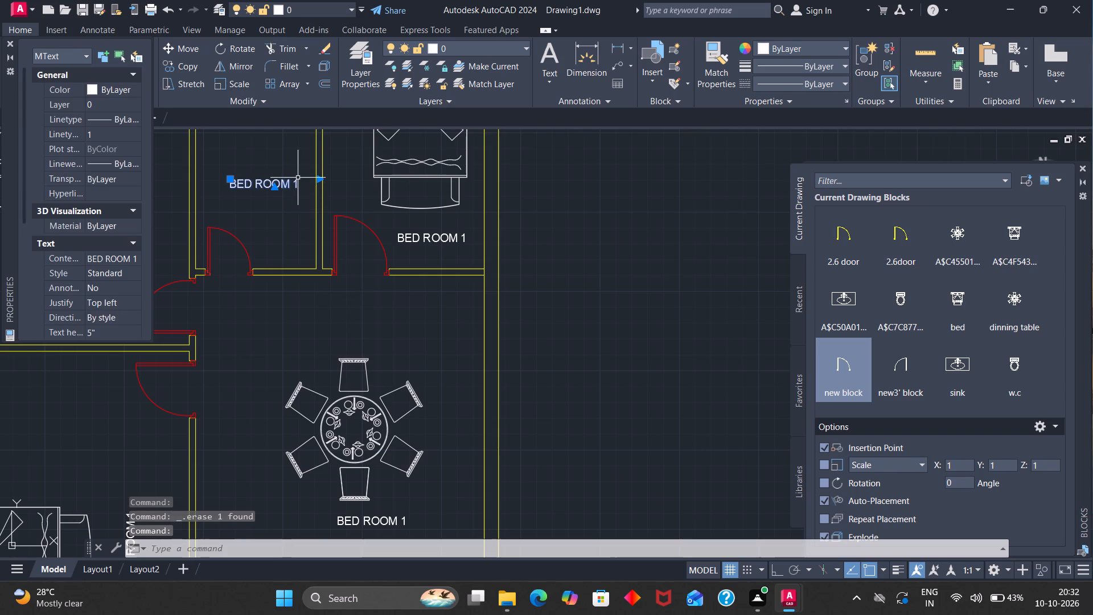
pyautogui.press('t')
pyautogui.press('e')
pyautogui.press('Return')
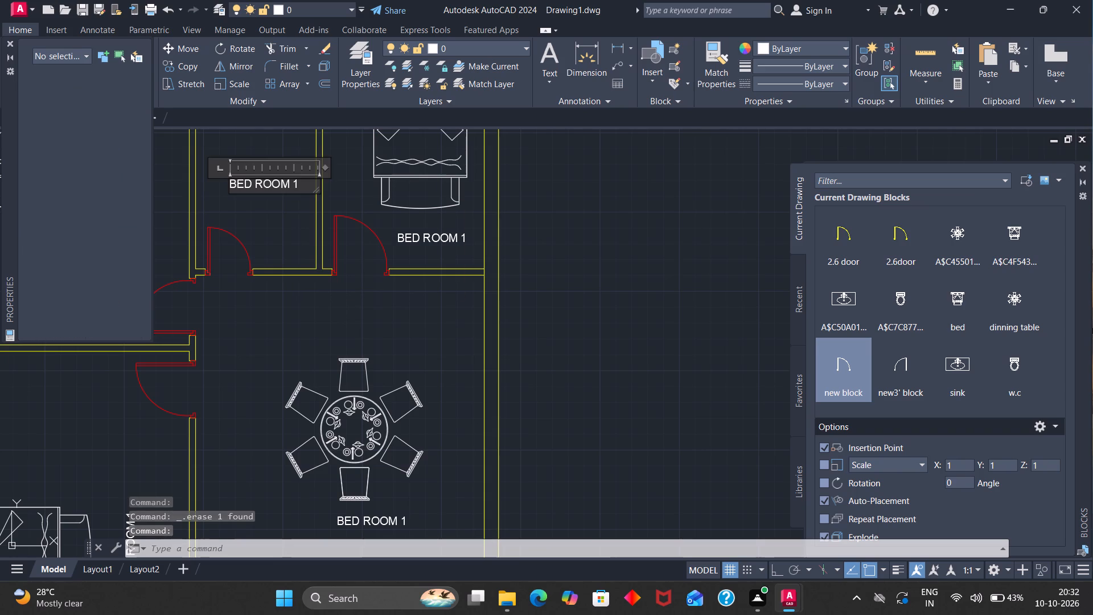
pyautogui.press('BackSpace')
pyautogui.press('BackSpace')
pyautogui.press('BackSpace')
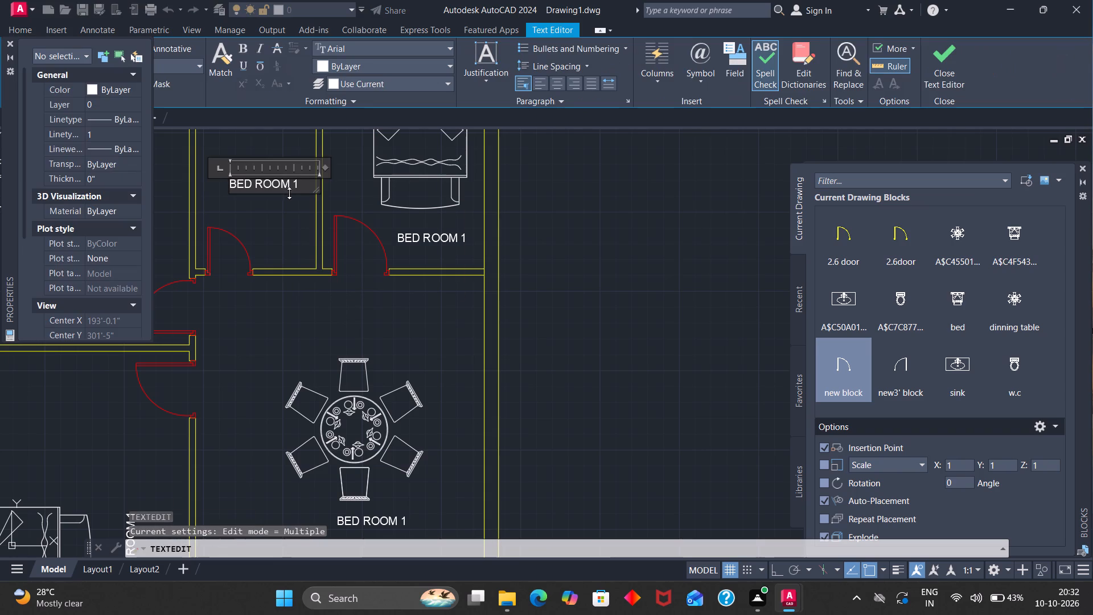
pyautogui.click(299, 185)
pyautogui.press('BackSpace')
pyautogui.press('BackSpace')
pyautogui.press('BackSpace')
pyautogui.press('BackSpace')
pyautogui.press('BackSpace')
pyautogui.press('BackSpace')
pyautogui.press('BackSpace')
pyautogui.press('BackSpace')
pyautogui.press('BackSpace')
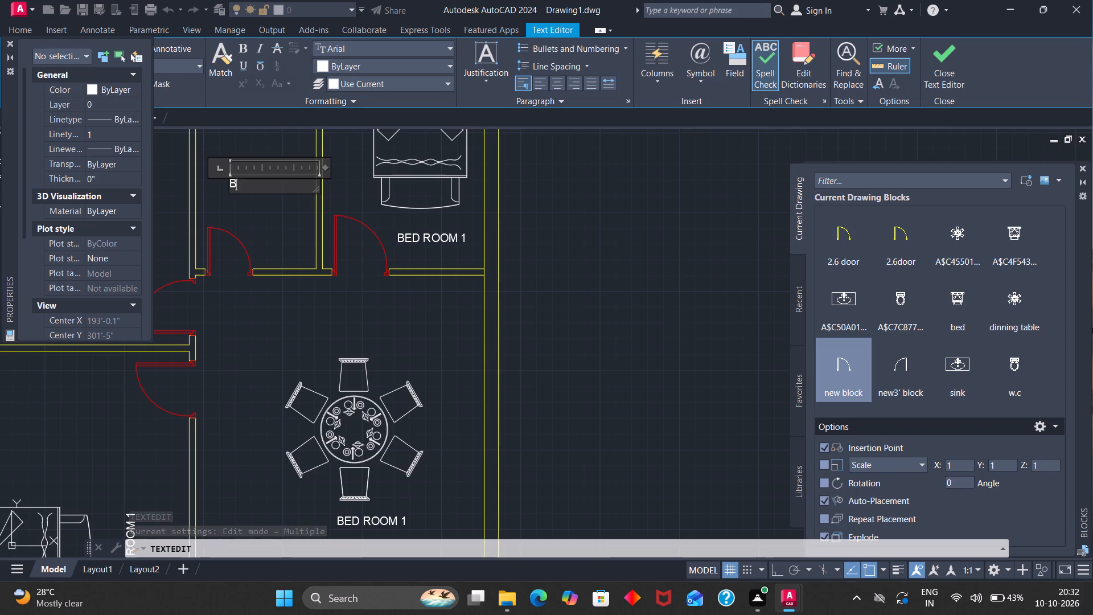
pyautogui.press('BackSpace')
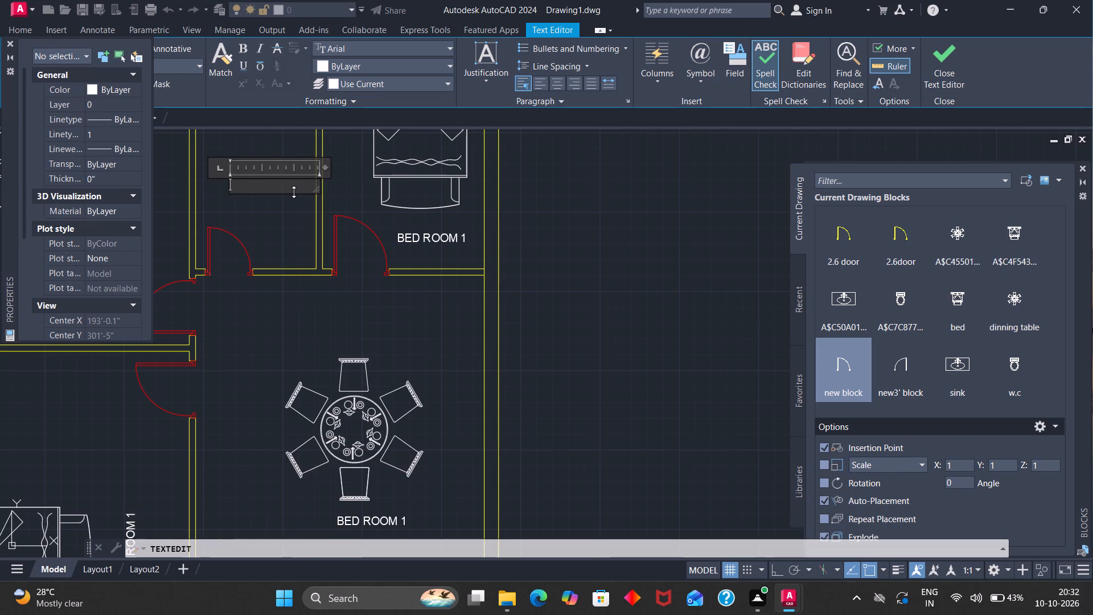
pyautogui.scroll(-1, 294, 192)
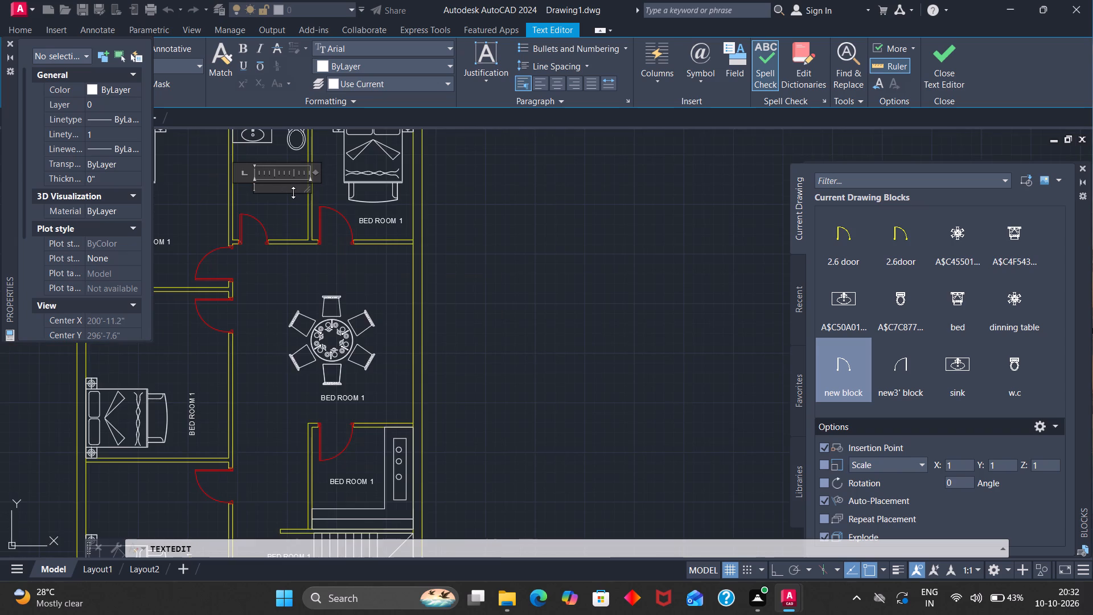
pyautogui.write('TO')
pyautogui.write('ILET')
pyautogui.press('BackSpace')
pyautogui.press('BackSpace')
pyautogui.press('BackSpace')
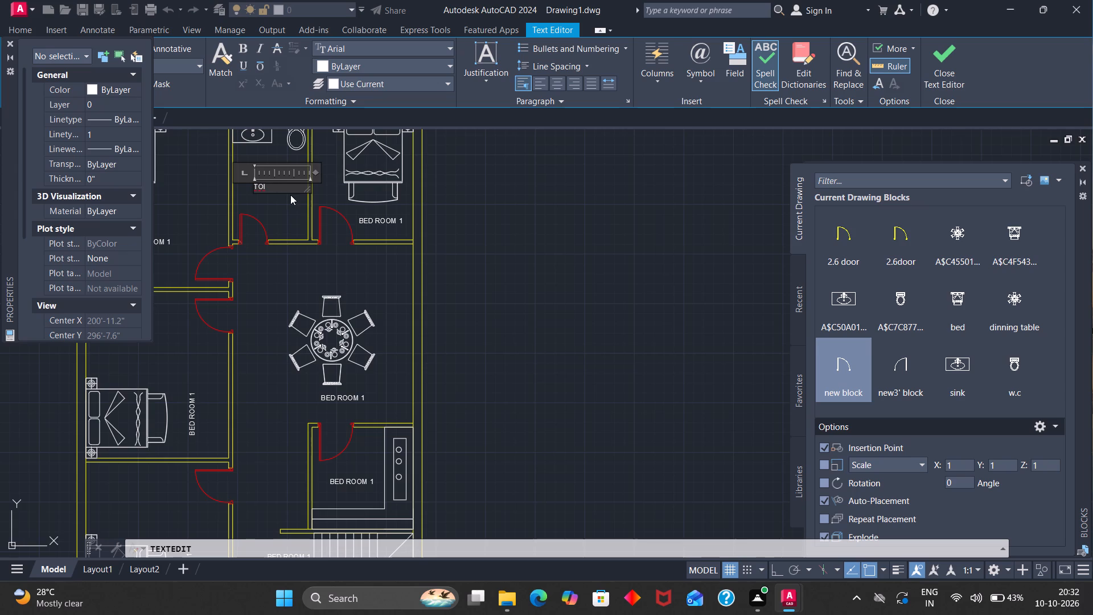
pyautogui.press('/')
pyautogui.write('BATH')
# Correct the bathroom label to read "TOIL/BATH" and finish editing it.
pyautogui.scroll(3, 268, 187)
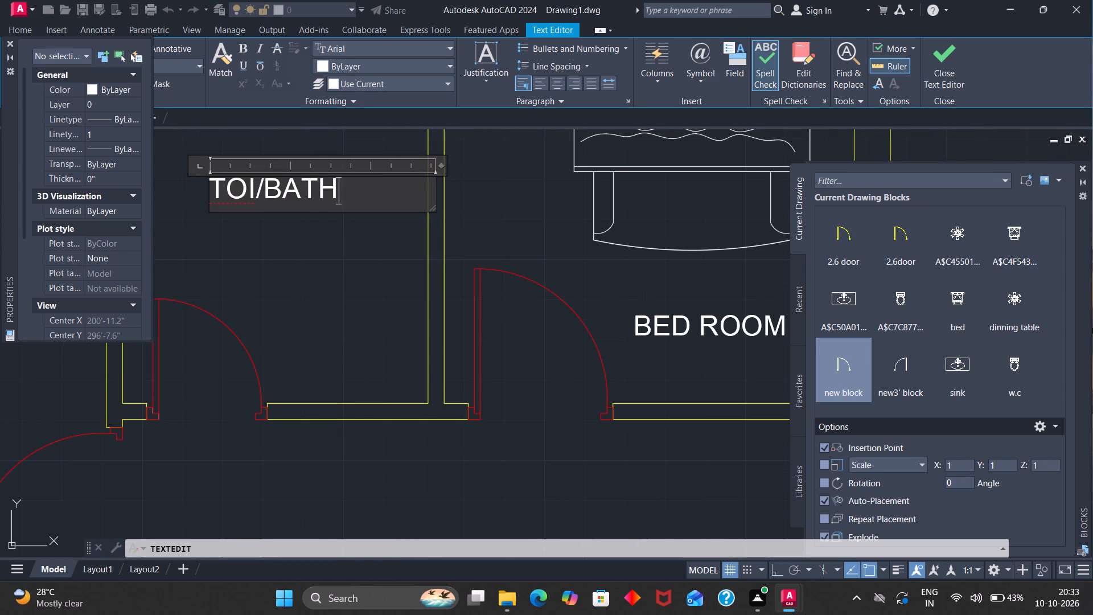
pyautogui.click(252, 187)
pyautogui.press('space')
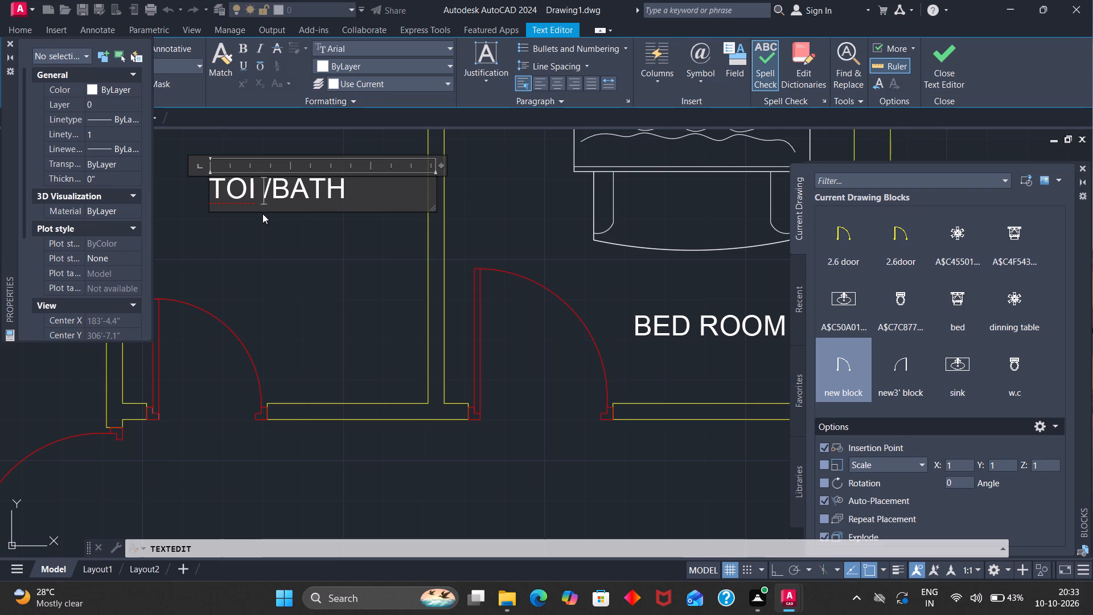
pyautogui.press('l')
pyautogui.press('BackSpace')
pyautogui.press('BackSpace')
pyautogui.press('l')
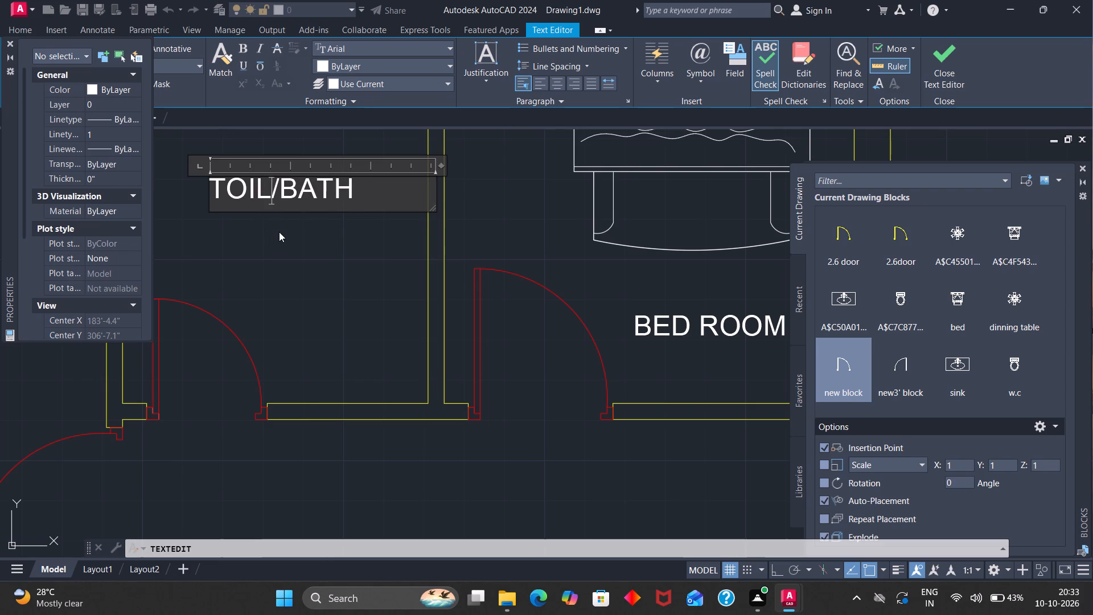
pyautogui.click(286, 247)
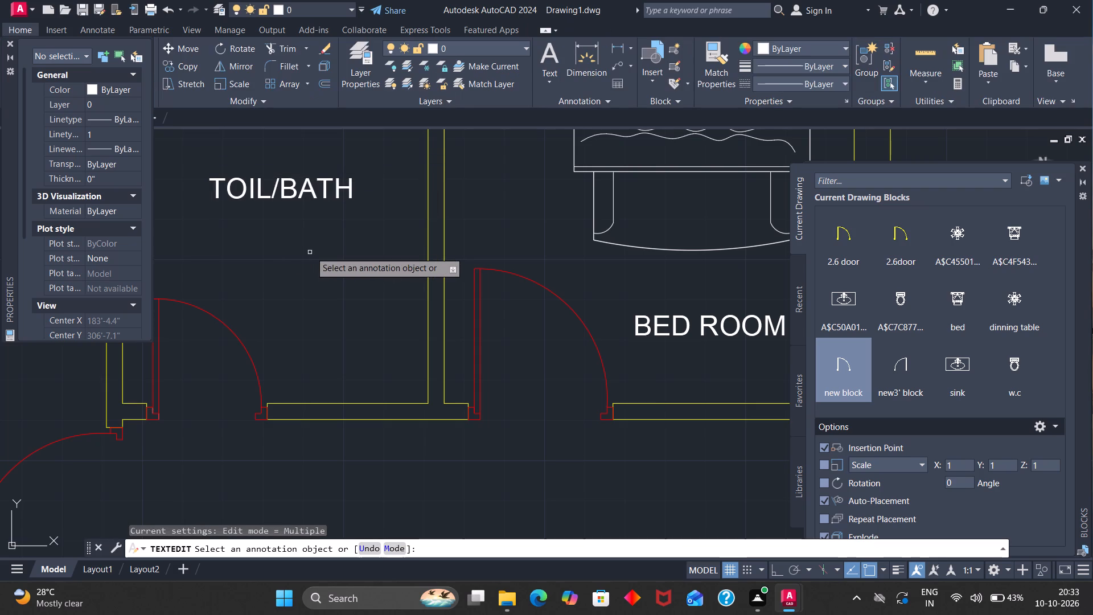
# Change the label in the upper-right bedroom to "BED ROOM 2".
pyautogui.scroll(-2, 356, 253)
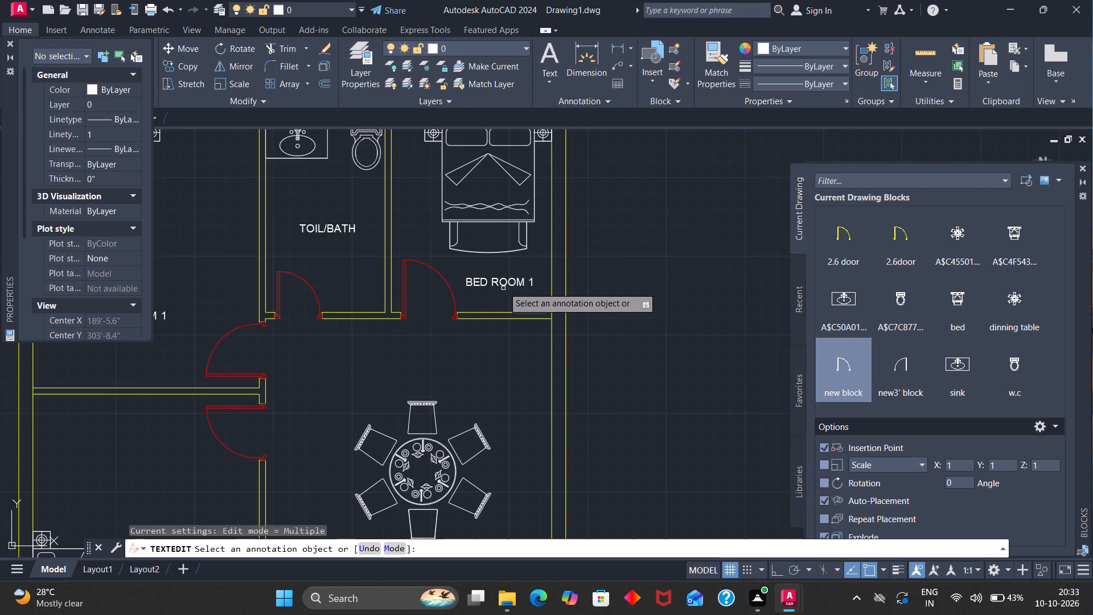
pyautogui.click(504, 284)
pyautogui.click(533, 281)
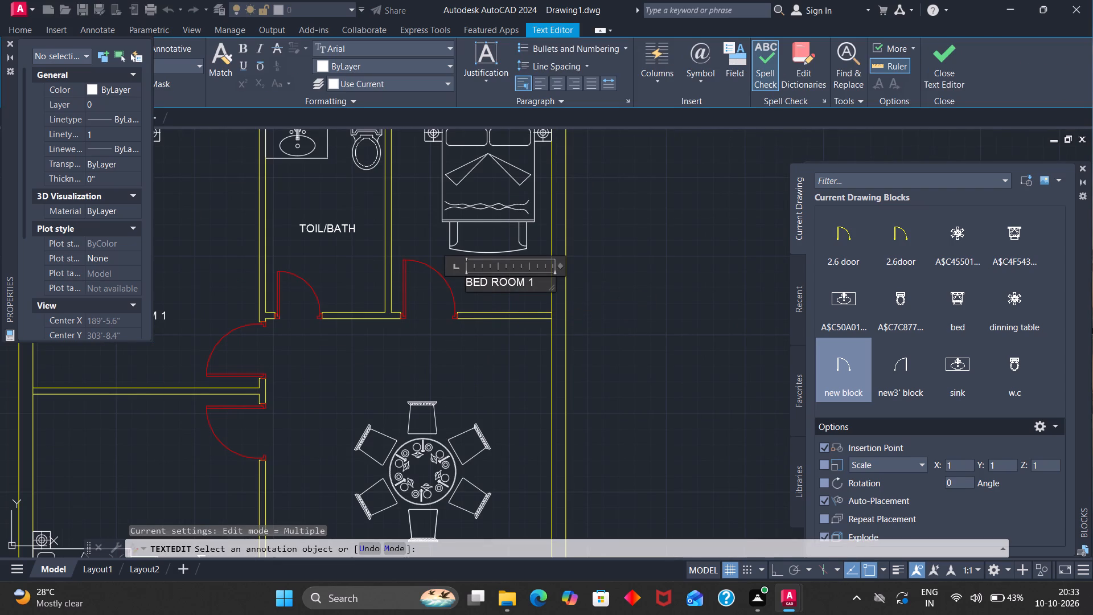
pyautogui.press('BackSpace')
pyautogui.press('2')
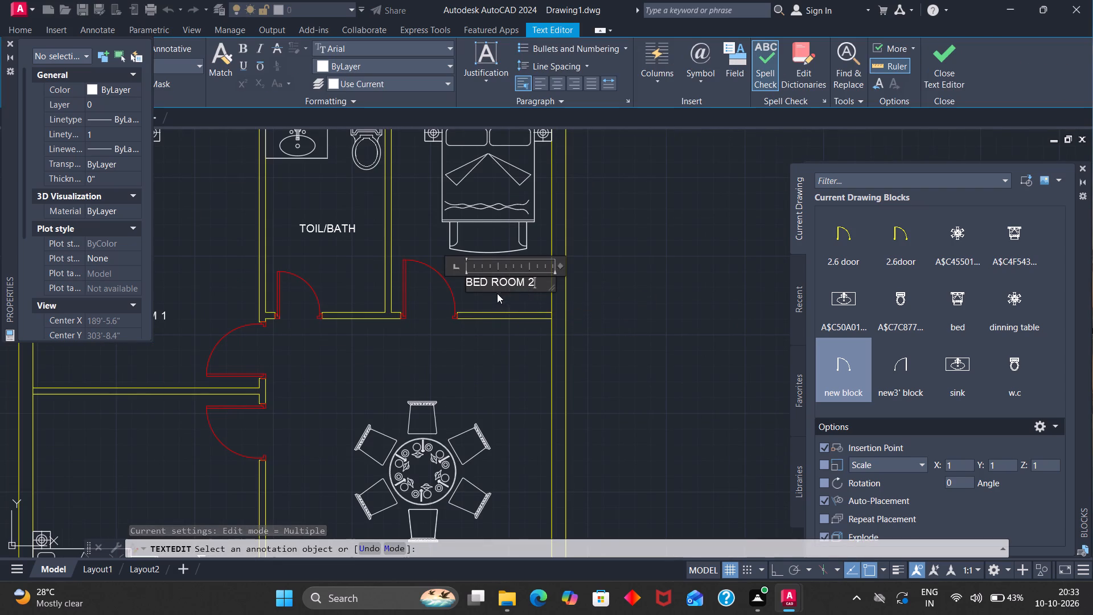
# Change the vertical label at the foot of the bed in the middle-left bedroom to "BED ROOM 3".
pyautogui.scroll(-3, 497, 293)
pyautogui.scroll(3, 431, 374)
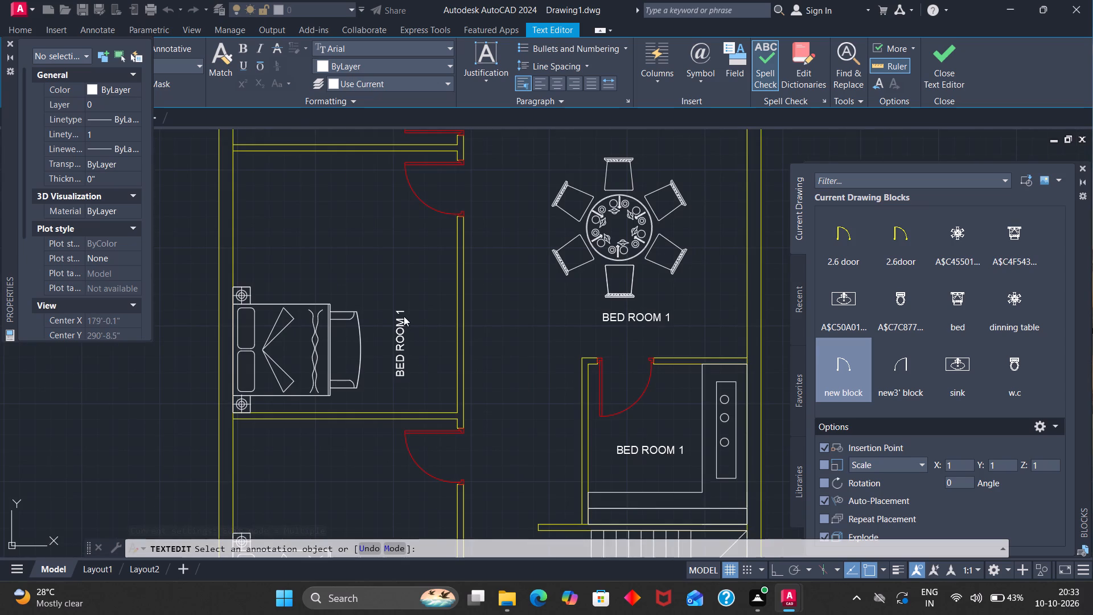
pyautogui.click(401, 315)
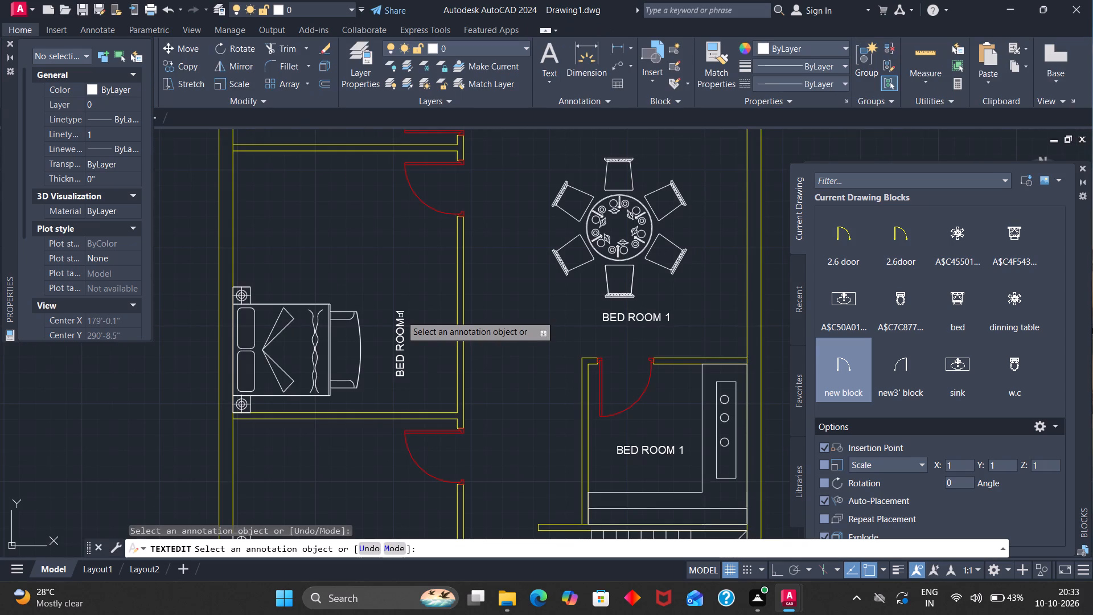
pyautogui.click(400, 317)
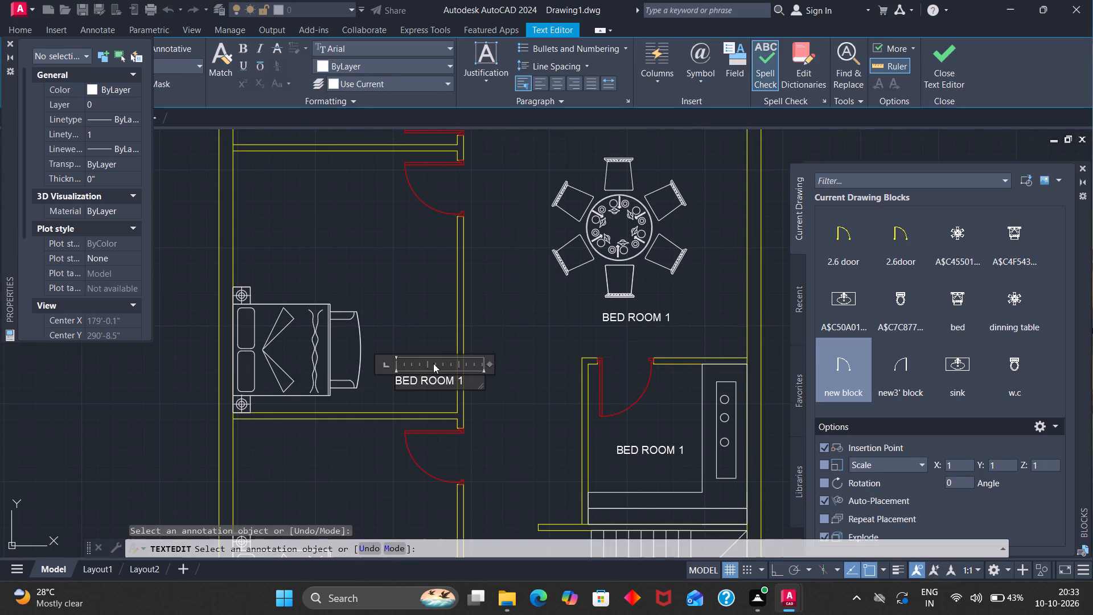
pyautogui.click(463, 379)
pyautogui.press('BackSpace')
pyautogui.press('3')
# Change the vertical label beside the bed in the lower-left bedroom to "BED ROOM 4".
pyautogui.scroll(-3, 463, 375)
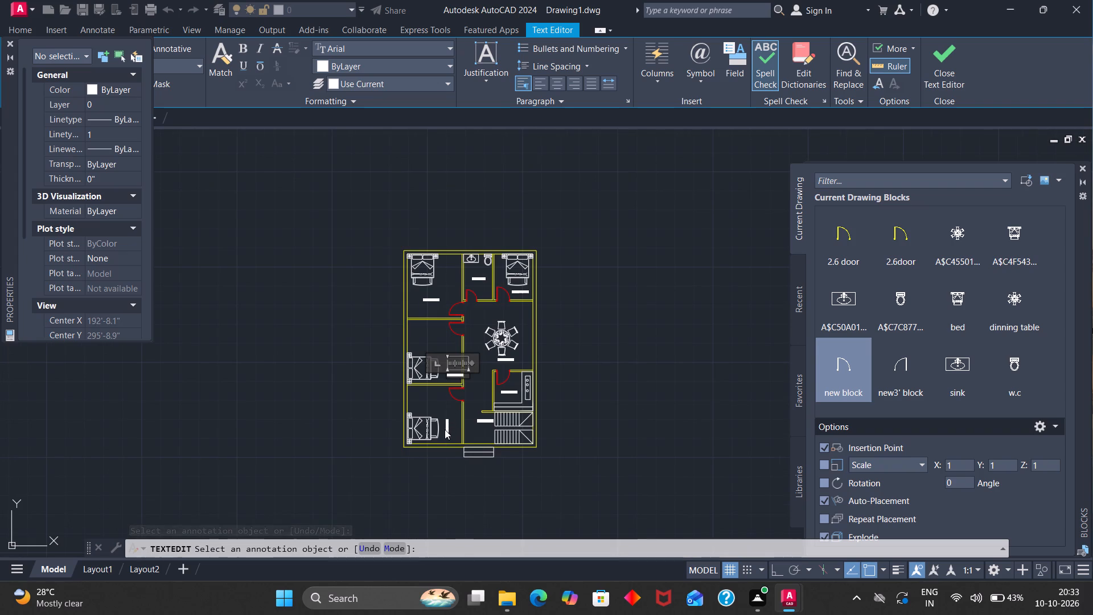
pyautogui.scroll(3, 445, 429)
pyautogui.click(444, 421)
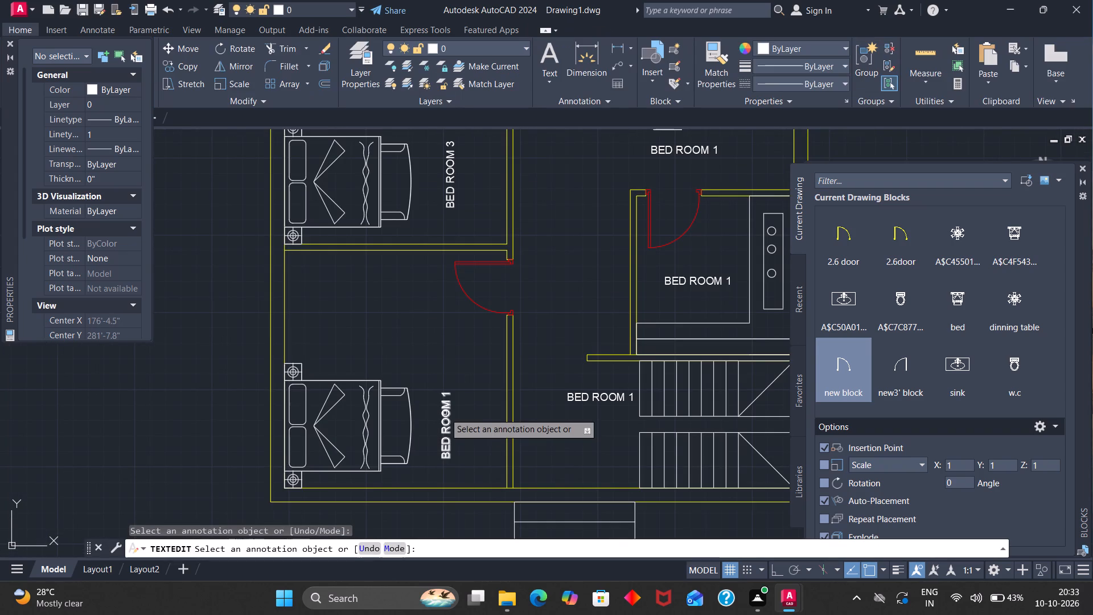
pyautogui.click(445, 413)
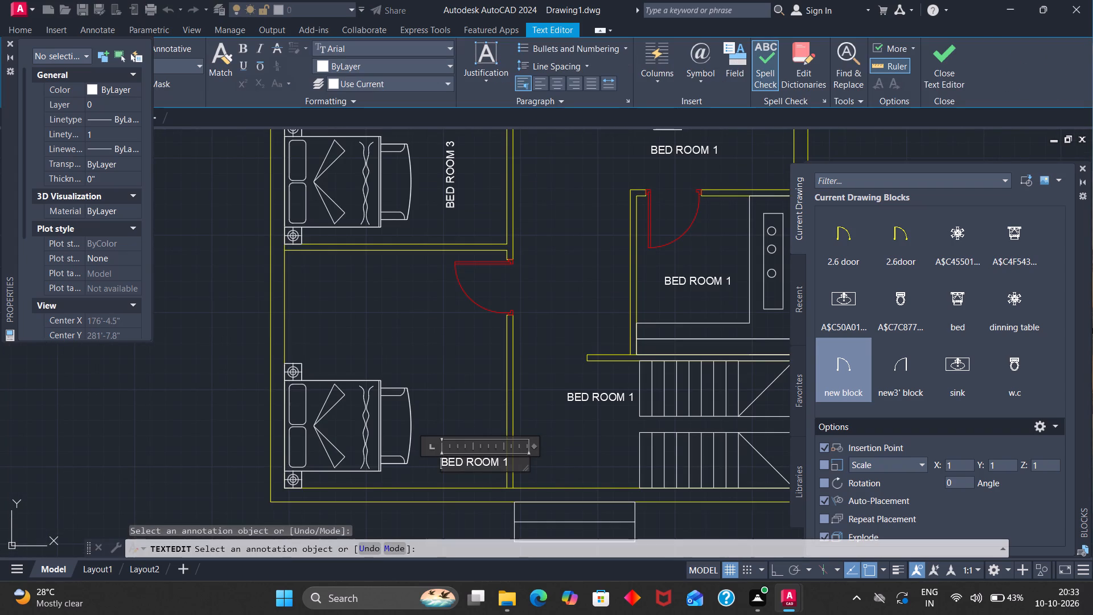
pyautogui.click(512, 464)
pyautogui.press('BackSpace')
pyautogui.press('4')
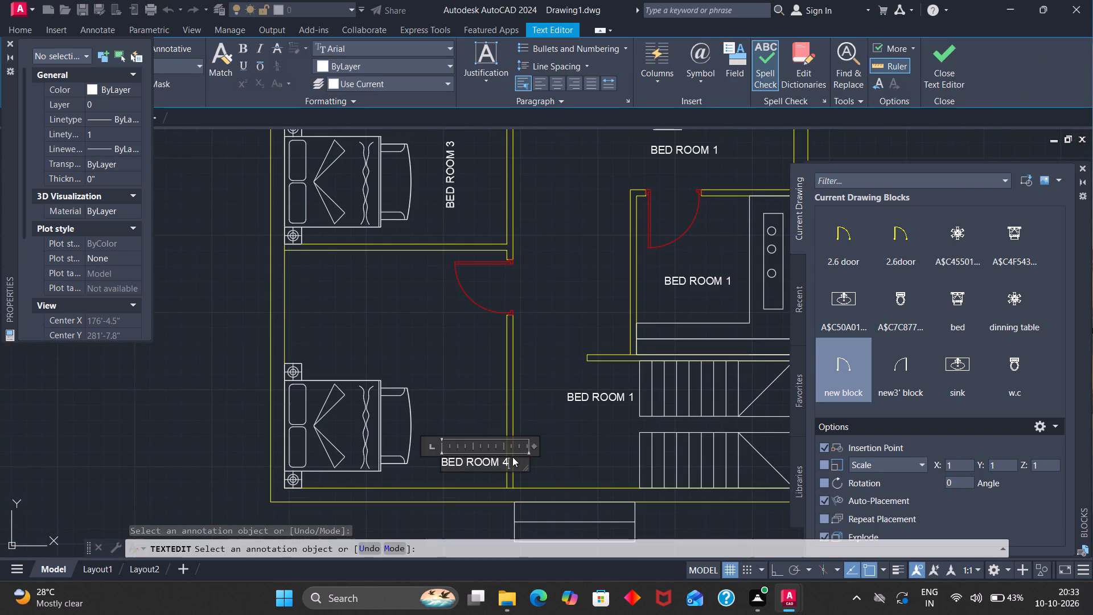
# Replace the text of the label below the dining table with "DINING".
pyautogui.scroll(-2, 652, 272)
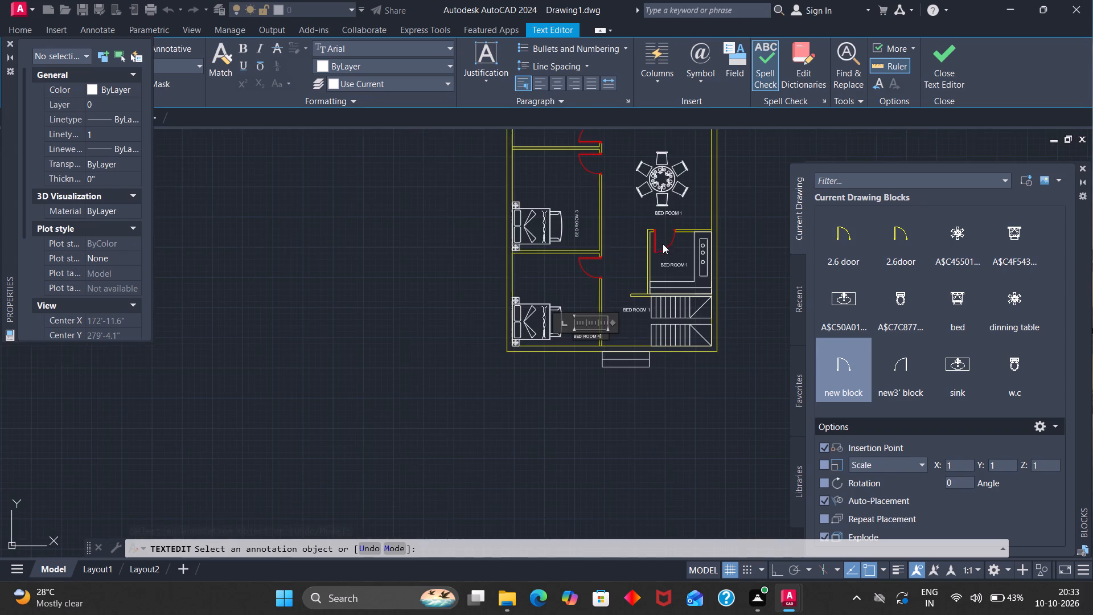
pyautogui.click(664, 210)
pyautogui.click(668, 212)
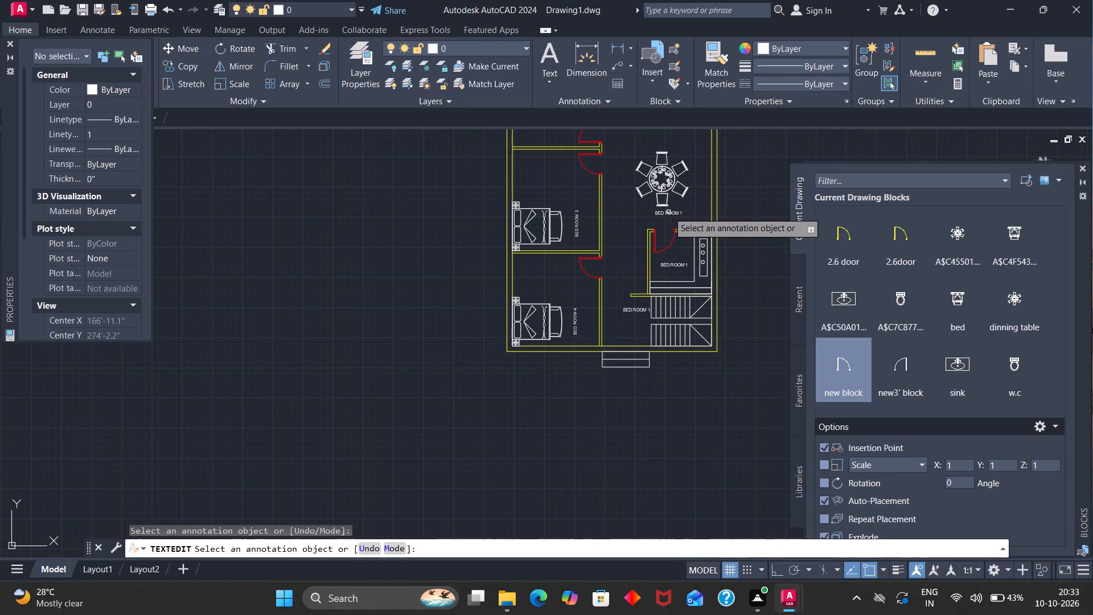
pyautogui.click(714, 217)
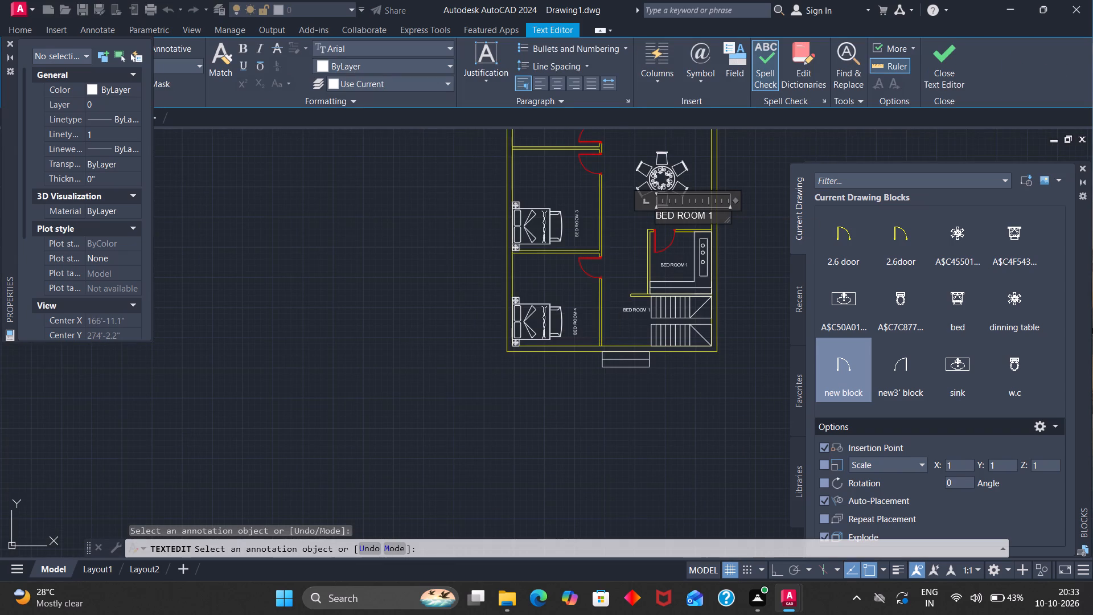
pyautogui.press('BackSpace')
pyautogui.press('BackSpace')
pyautogui.press('BackSpace')
pyautogui.press('BackSpace')
pyautogui.press('BackSpace')
pyautogui.press('BackSpace')
pyautogui.press('BackSpace')
pyautogui.press('BackSpace')
pyautogui.press('BackSpace')
pyautogui.press('BackSpace')
pyautogui.press('BackSpace')
pyautogui.press('BackSpace')
pyautogui.press('BackSpace')
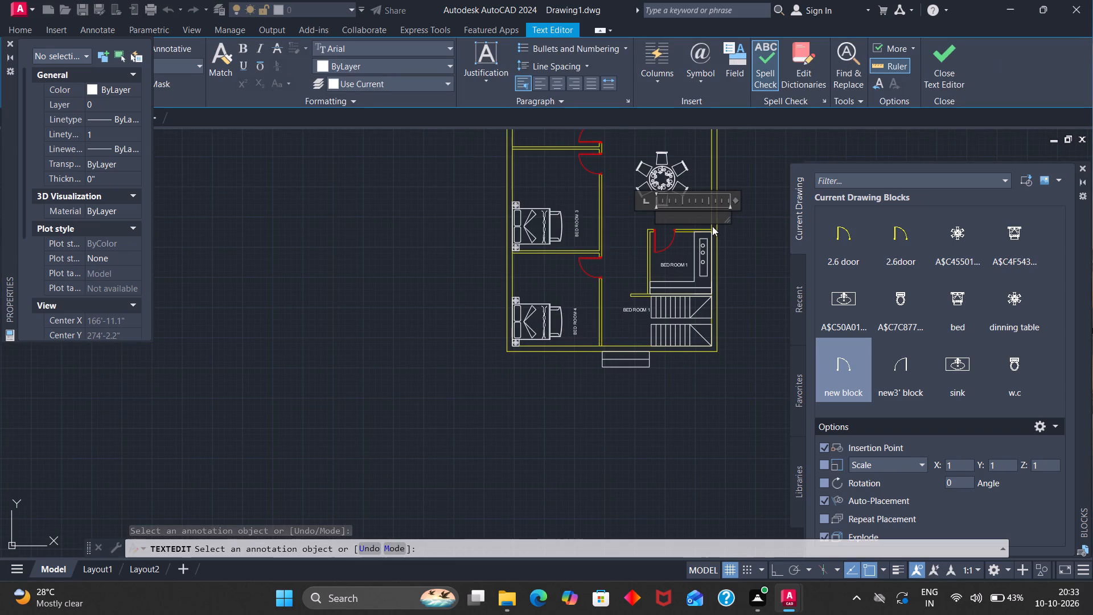
pyautogui.write('DINING')
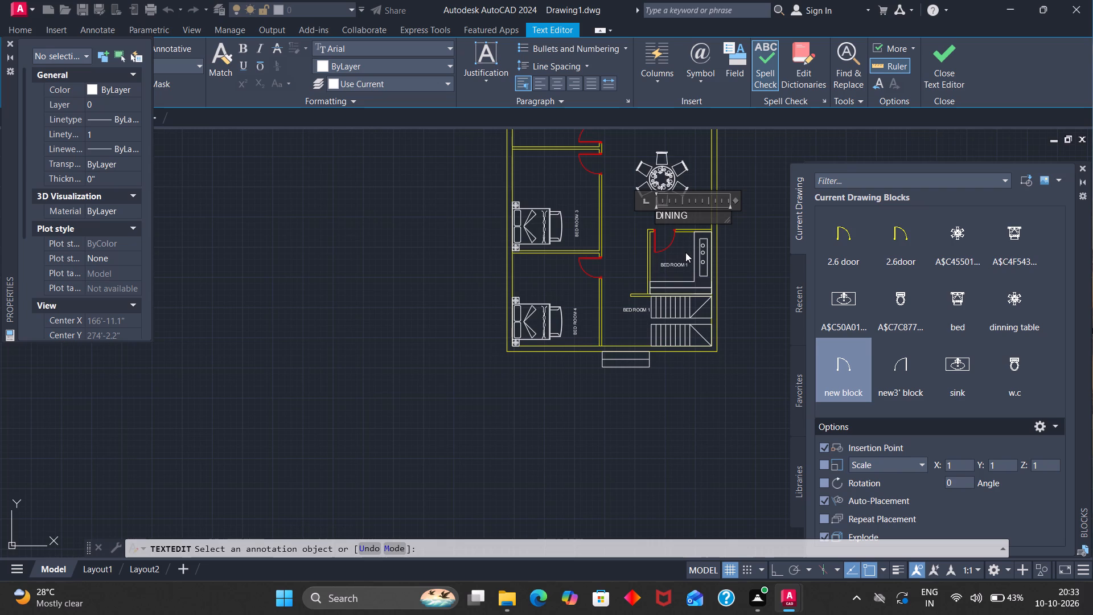
# Replace the text of the label in the kitchen beside the counter with "KITCHEN".
pyautogui.click(683, 264)
pyautogui.click(683, 264)
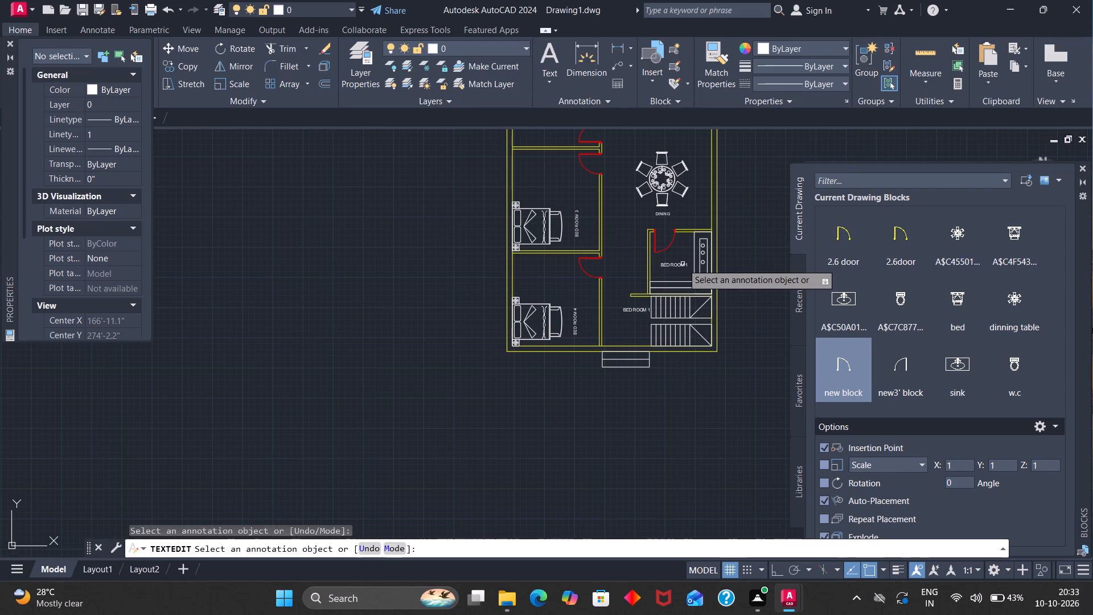
pyautogui.click(717, 268)
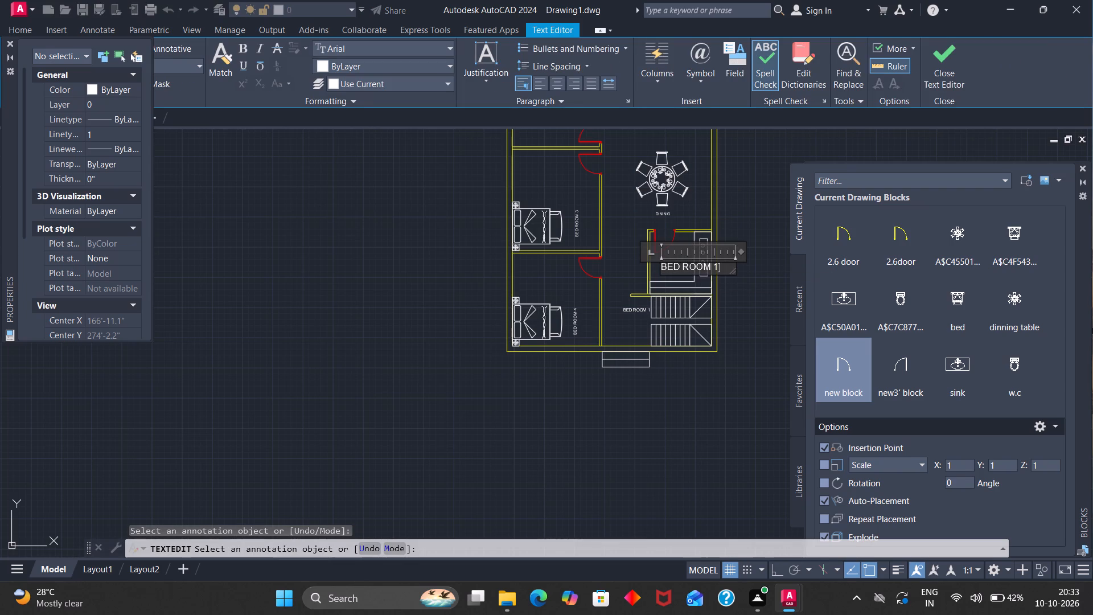
pyautogui.press('BackSpace')
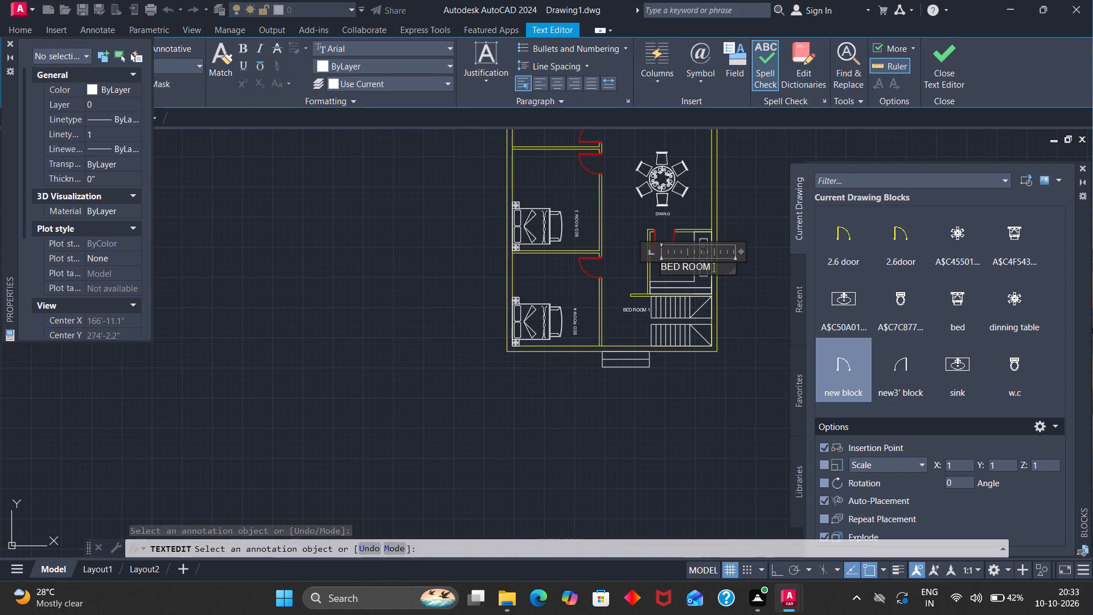
pyautogui.press('BackSpace')
pyautogui.press('BackSpace')
pyautogui.press('BackSpace')
pyautogui.press('BackSpace')
pyautogui.press('BackSpace')
pyautogui.press('BackSpace')
pyautogui.press('BackSpace')
pyautogui.press('BackSpace')
pyautogui.press('BackSpace')
pyautogui.press('BackSpace')
pyautogui.press('BackSpace')
pyautogui.press('BackSpace')
pyautogui.press('BackSpace')
pyautogui.press('BackSpace')
pyautogui.write('KI')
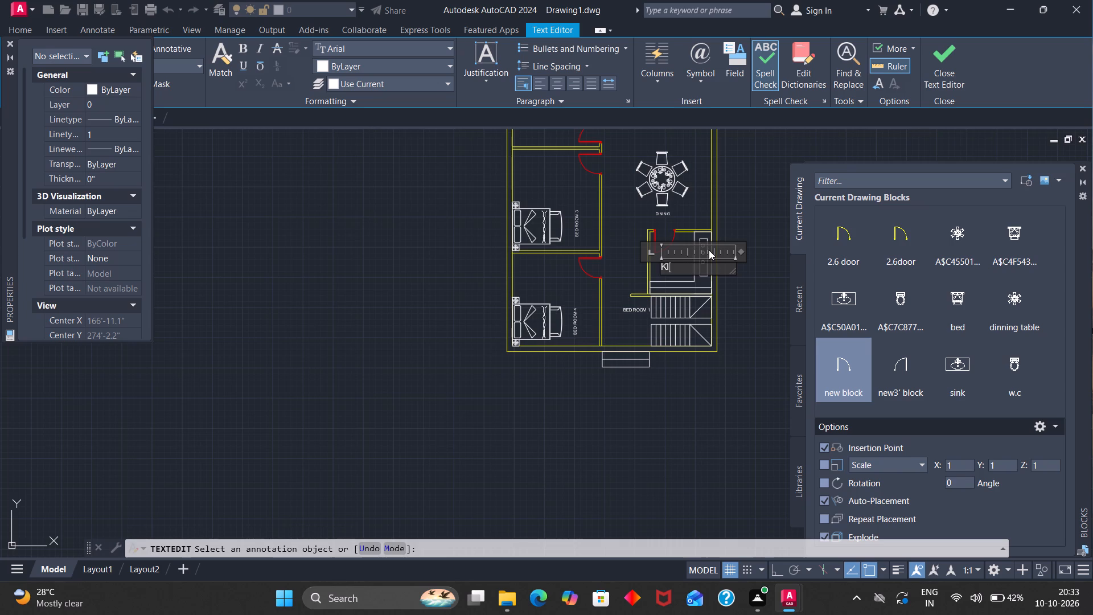
pyautogui.press('t')
pyautogui.press('v')
pyautogui.press('BackSpace')
pyautogui.press('c')
pyautogui.write('HEN')
# Replace the text of the label beside the stairs with "UP" and finish editing the labels.
pyautogui.click(638, 306)
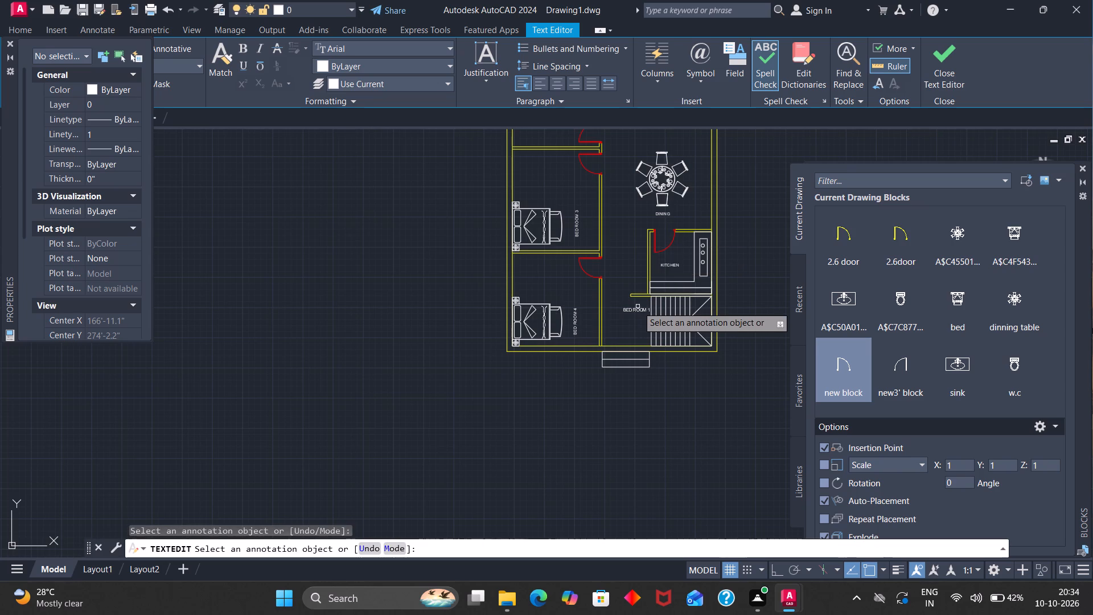
pyautogui.click(638, 306)
pyautogui.click(638, 311)
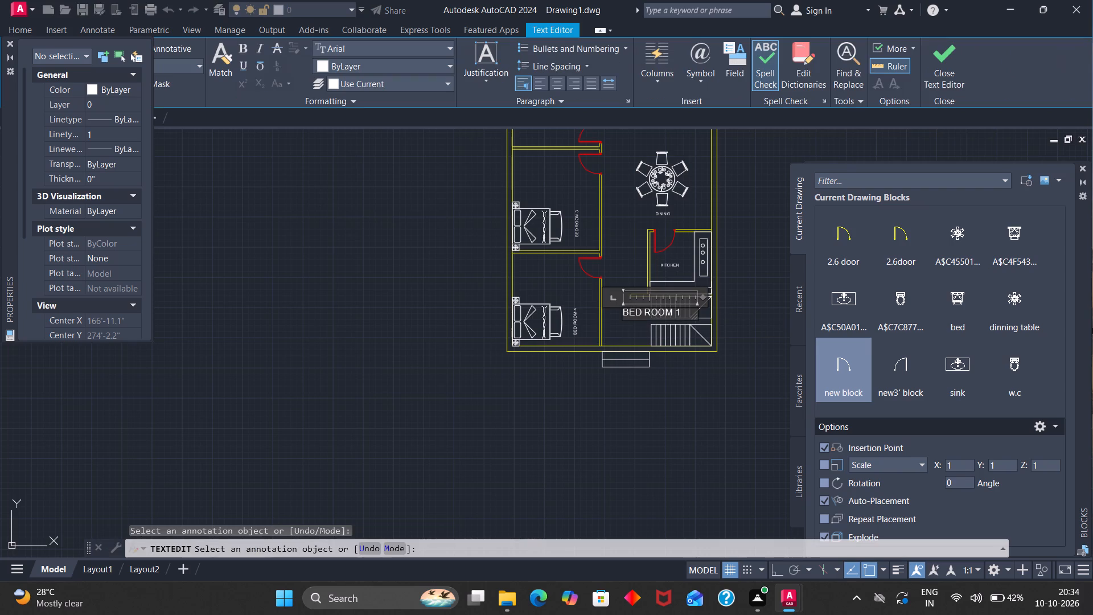
pyautogui.click(679, 311)
pyautogui.press('BackSpace')
pyautogui.press('BackSpace')
pyautogui.press('BackSpace')
pyautogui.press('BackSpace')
pyautogui.press('BackSpace')
pyautogui.press('BackSpace')
pyautogui.press('BackSpace')
pyautogui.press('BackSpace')
pyautogui.press('BackSpace')
pyautogui.press('BackSpace')
pyautogui.press('BackSpace')
pyautogui.press('BackSpace')
pyautogui.press('BackSpace')
pyautogui.press('BackSpace')
pyautogui.press('BackSpace')
pyautogui.press('BackSpace')
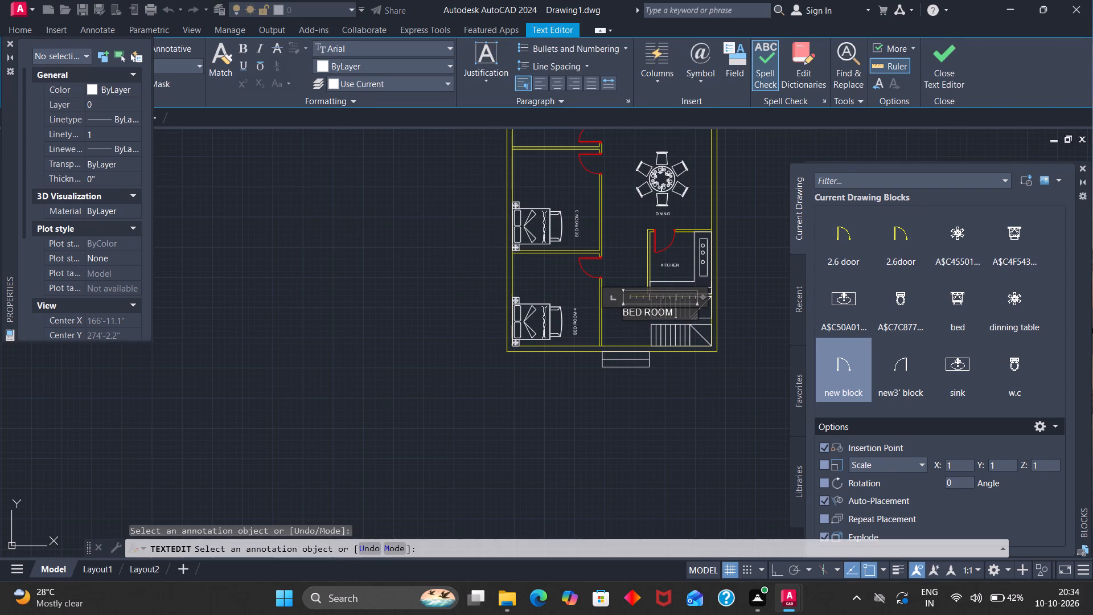
pyautogui.write('UP')
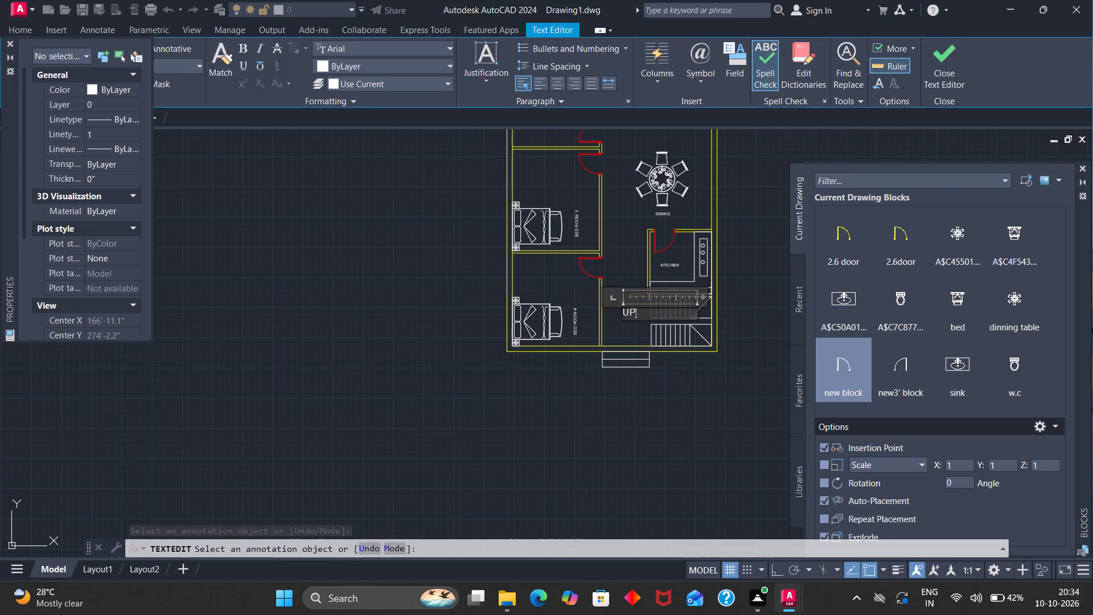
pyautogui.press('Escape')
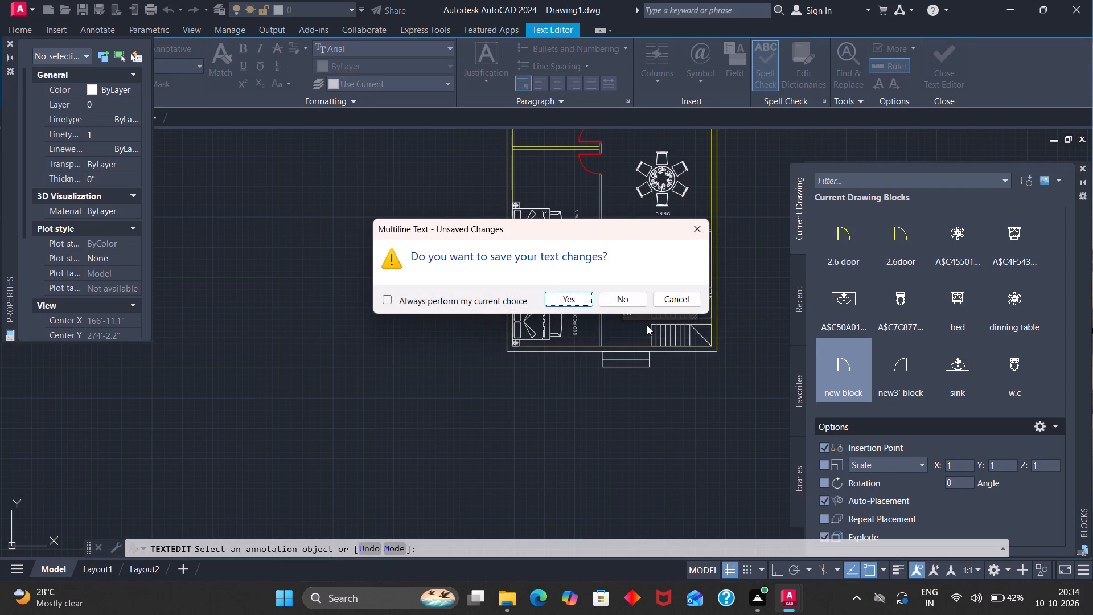
pyautogui.click(694, 227)
pyautogui.click(639, 333)
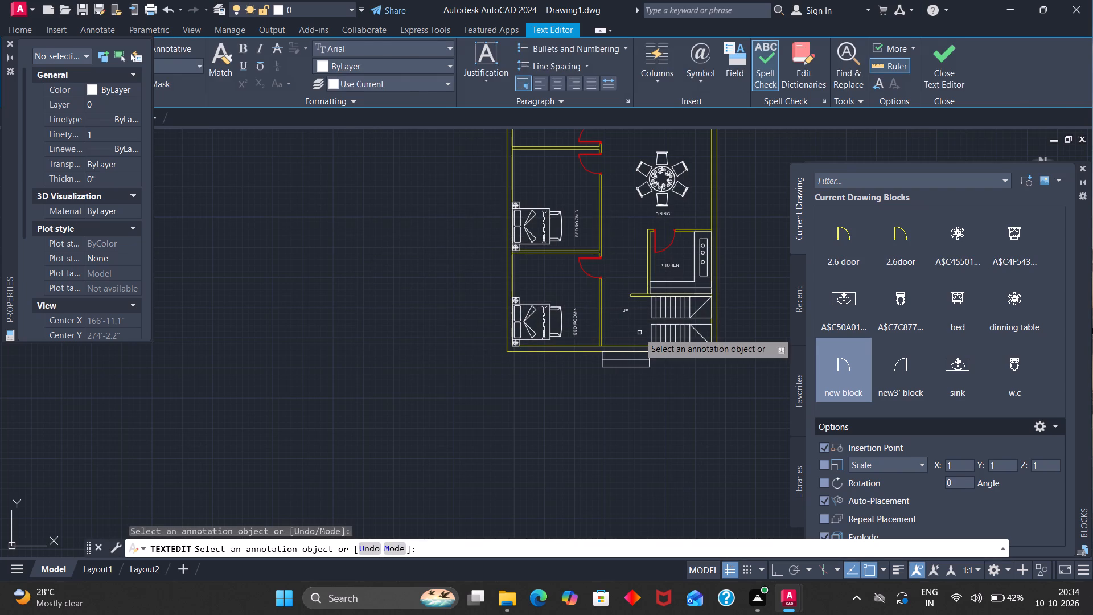
pyautogui.scroll(-1, 649, 238)
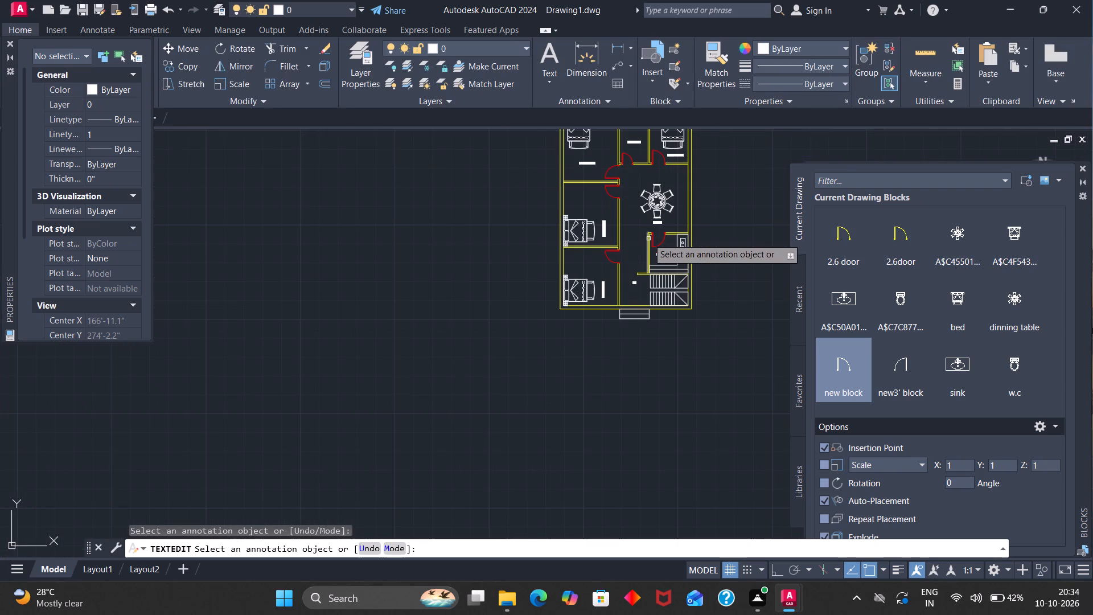
pyautogui.press('Escape')
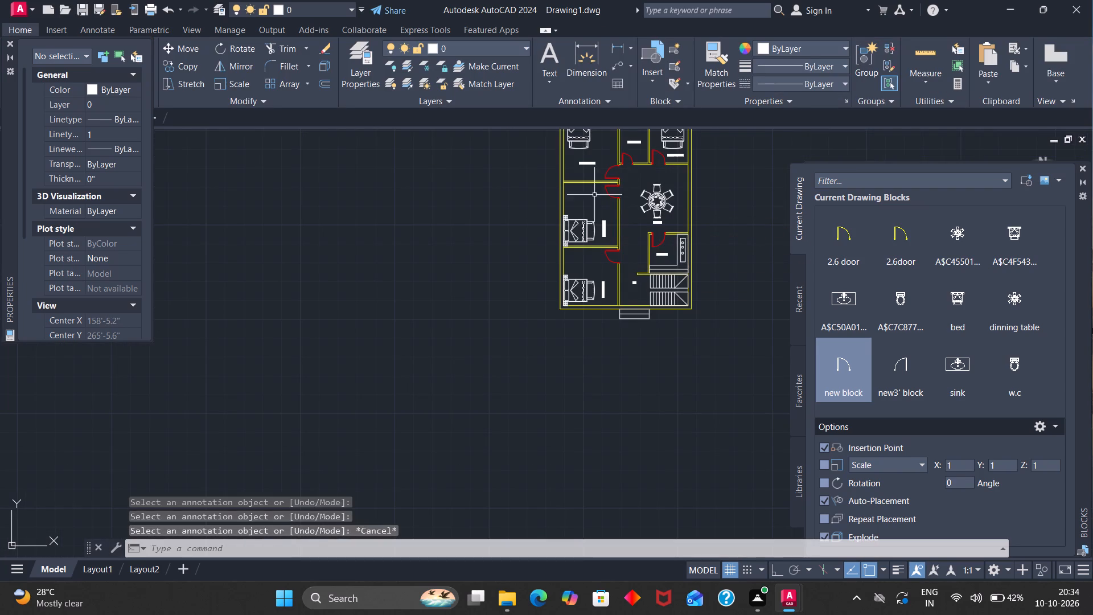
# Move the dining table set slightly toward the outer right wall of the dining area.
pyautogui.scroll(2, 600, 146)
pyautogui.scroll(-1, 710, 259)
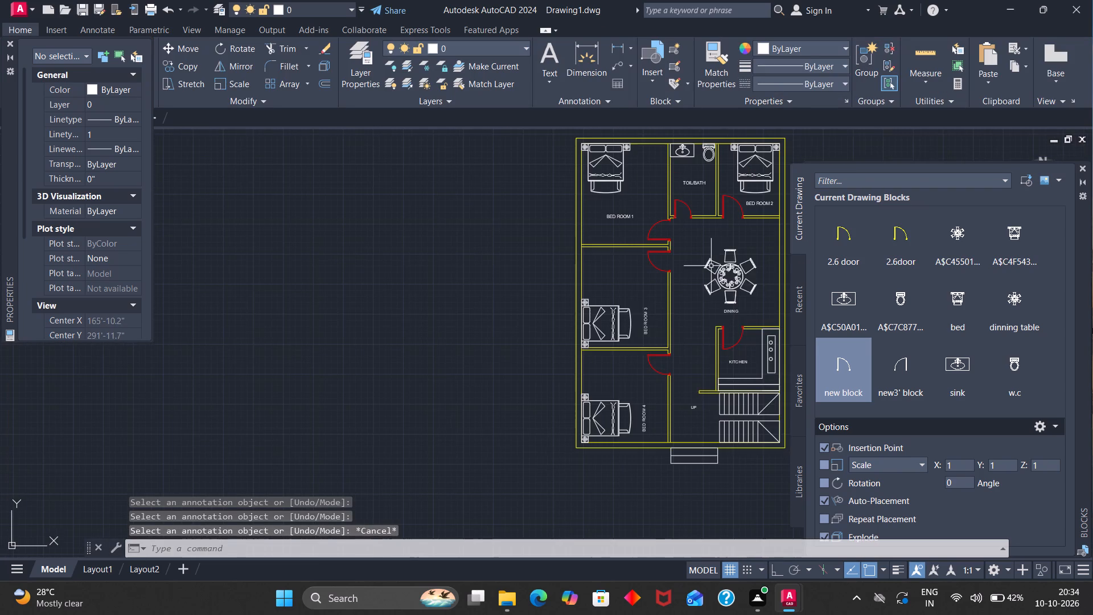
pyautogui.press('m')
pyautogui.press('Return')
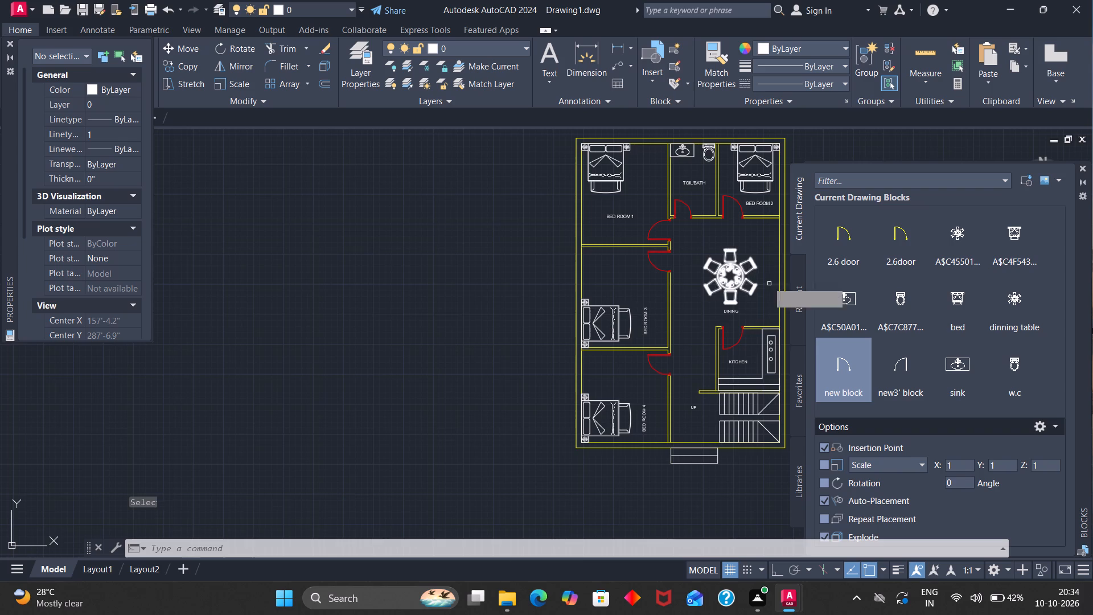
pyautogui.click(753, 264)
pyautogui.press('Return')
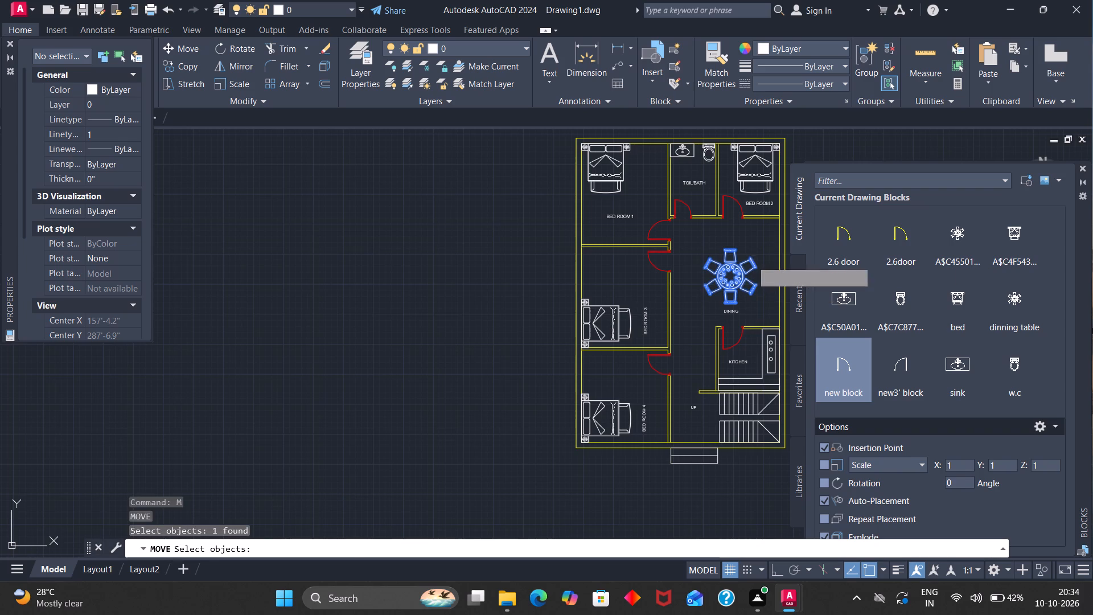
pyautogui.click(751, 260)
pyautogui.click(767, 261)
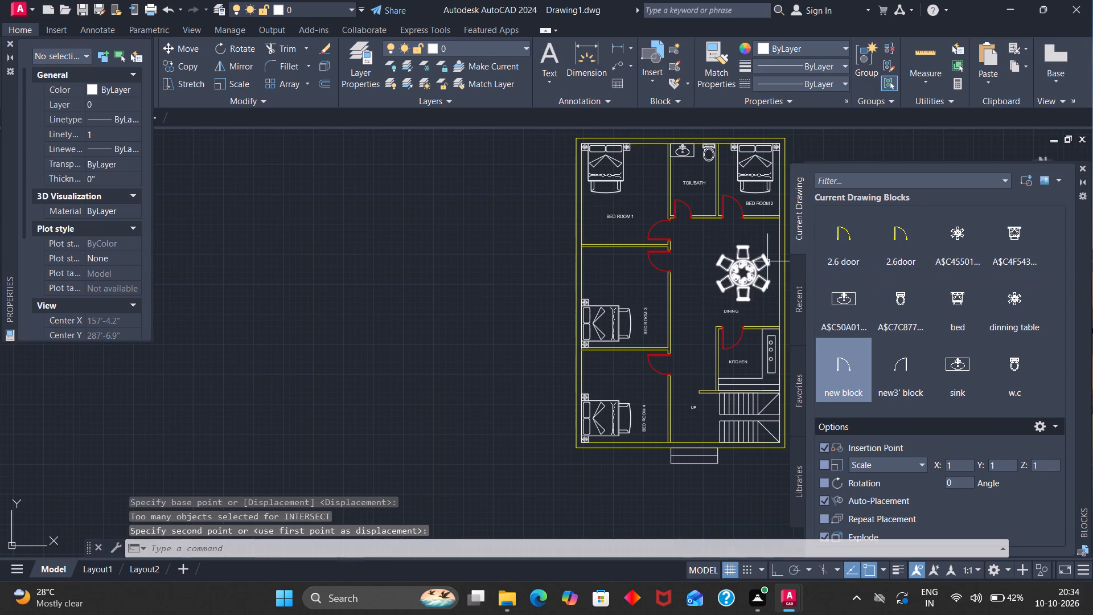
# Move the "DINING" label slightly right so it sits beneath the shifted dining table.
pyautogui.scroll(2, 743, 319)
pyautogui.press('Return')
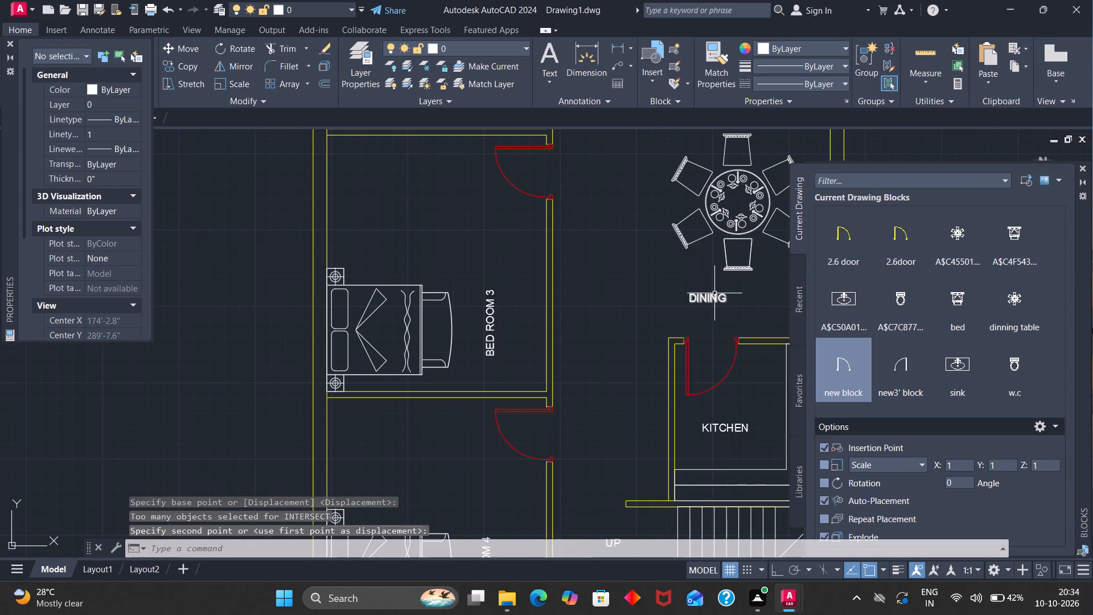
pyautogui.click(713, 295)
pyautogui.press('Return')
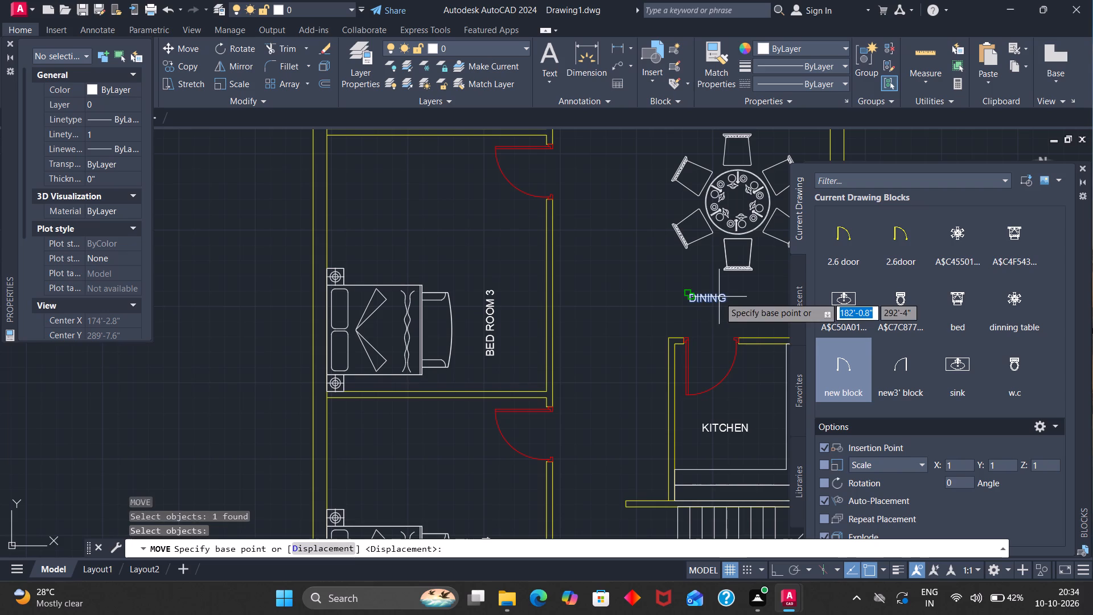
pyautogui.click(719, 297)
pyautogui.click(730, 289)
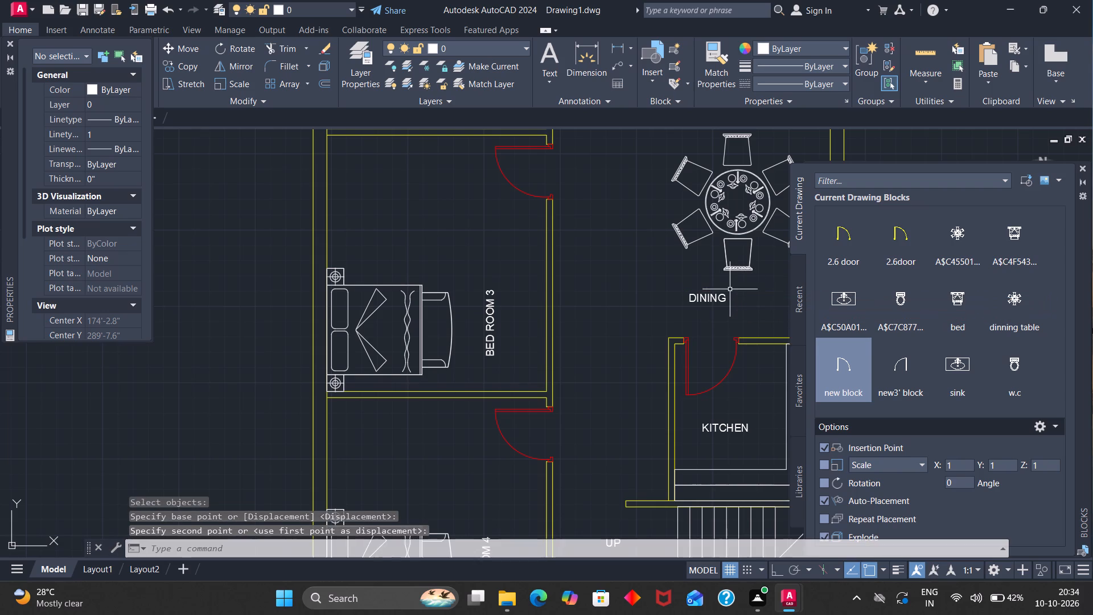
pyautogui.click(715, 297)
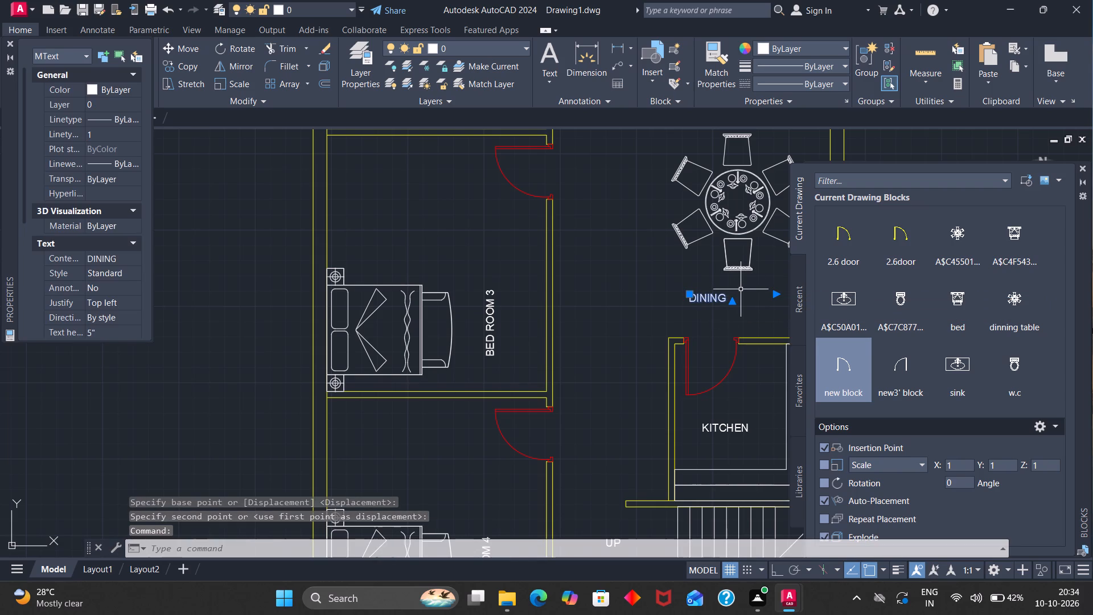
pyautogui.press('Return')
pyautogui.click(716, 298)
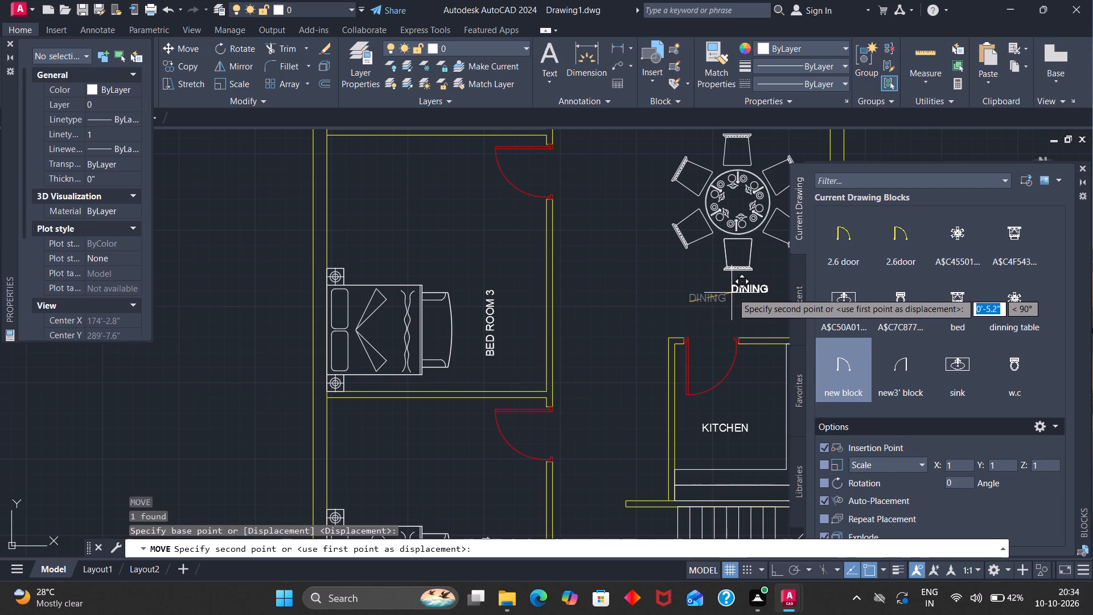
pyautogui.click(736, 293)
# Move the "UP" label horizontally closer to the foot of the stairs.
pyautogui.scroll(-1, 746, 344)
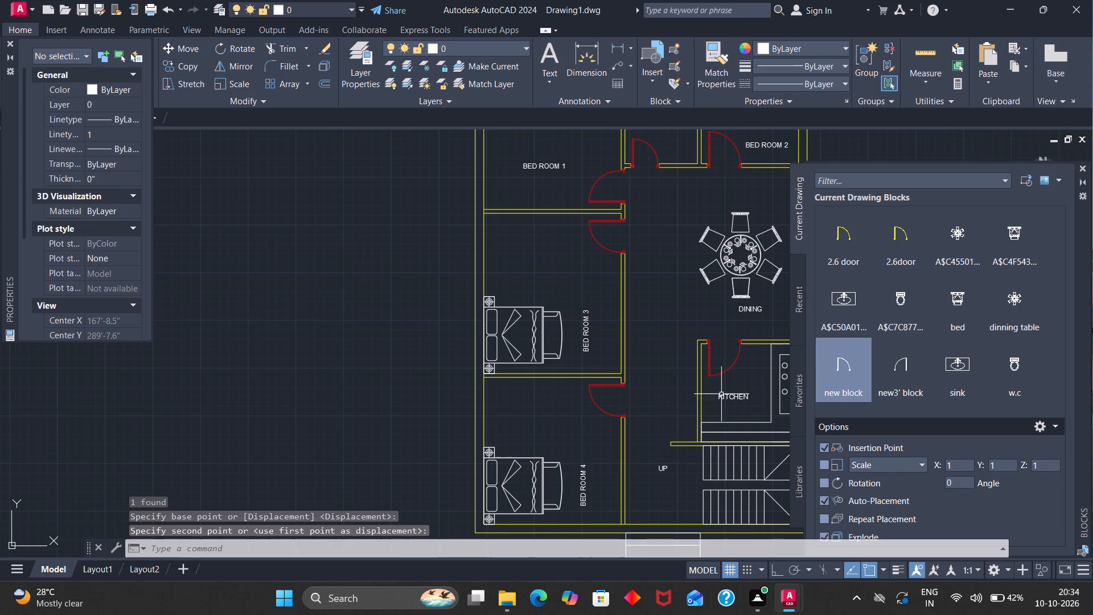
pyautogui.press('Return')
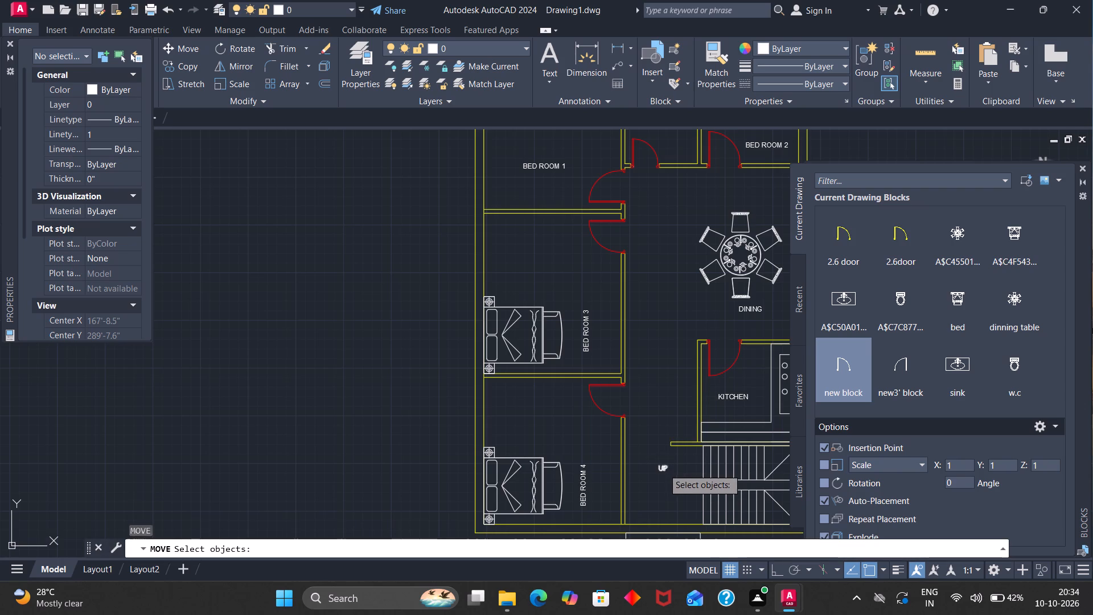
pyautogui.click(663, 469)
pyautogui.press('Return')
pyautogui.click(661, 470)
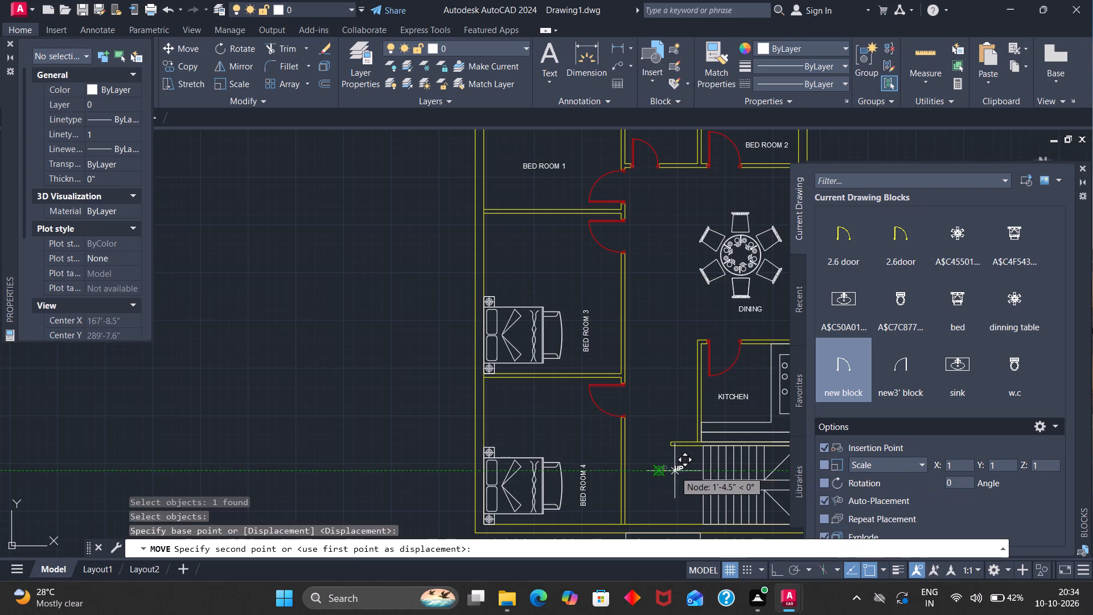
pyautogui.click(681, 470)
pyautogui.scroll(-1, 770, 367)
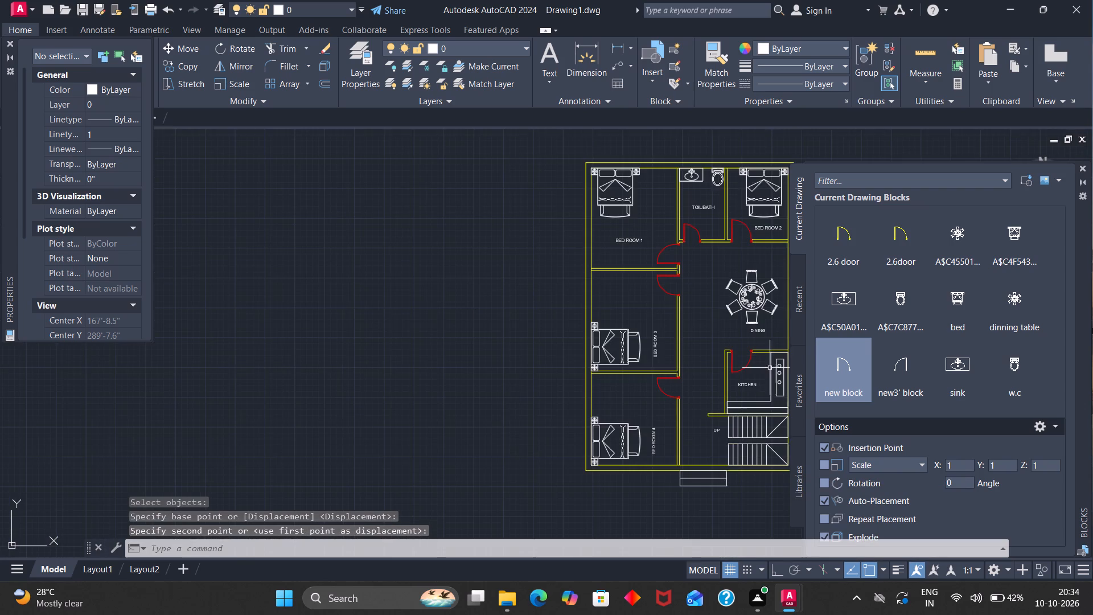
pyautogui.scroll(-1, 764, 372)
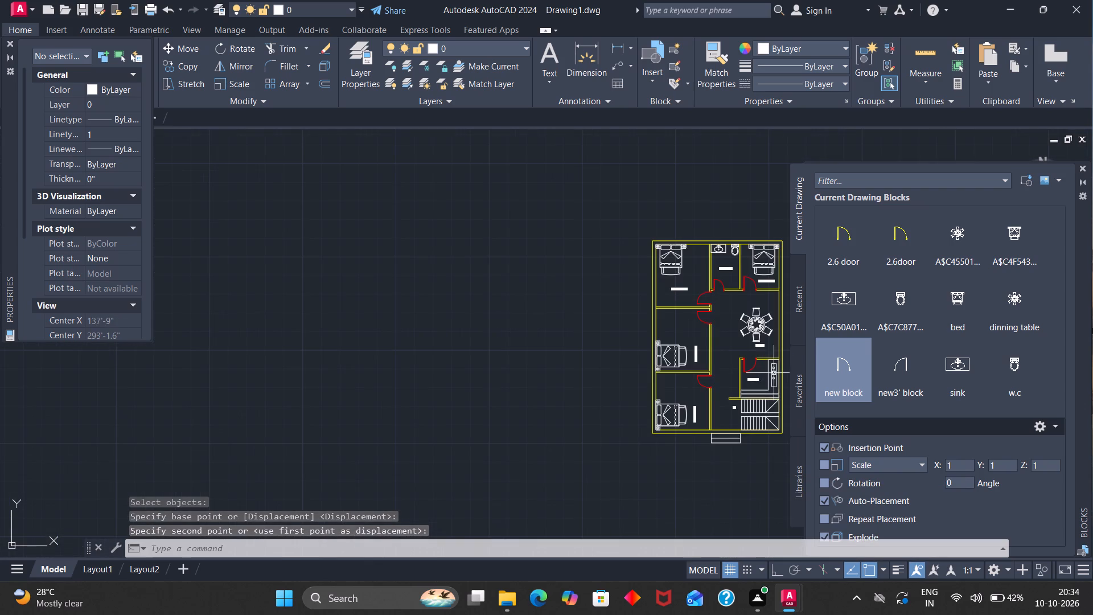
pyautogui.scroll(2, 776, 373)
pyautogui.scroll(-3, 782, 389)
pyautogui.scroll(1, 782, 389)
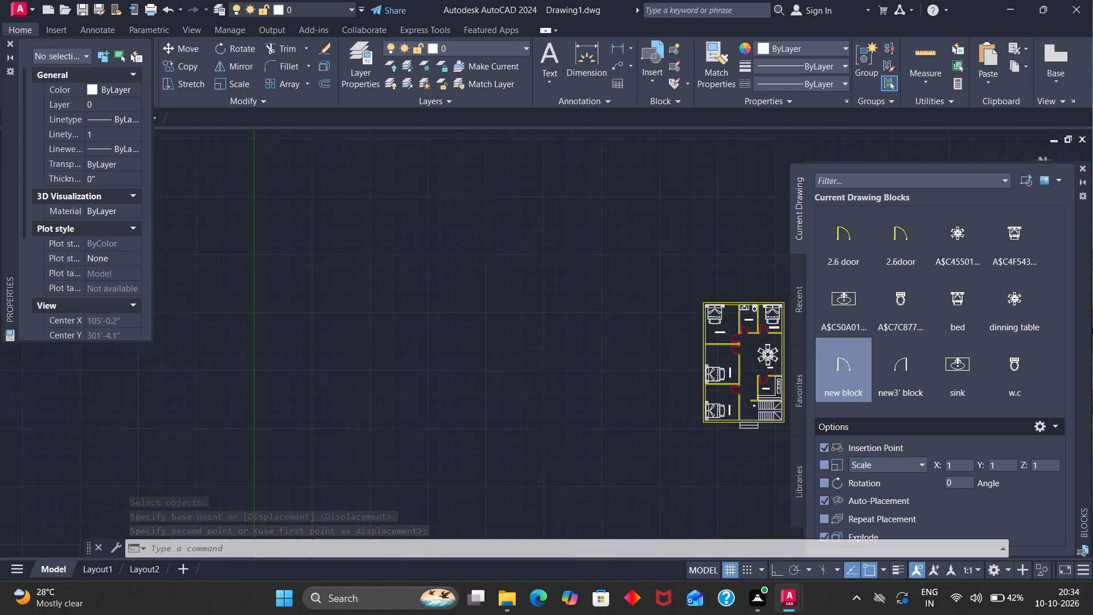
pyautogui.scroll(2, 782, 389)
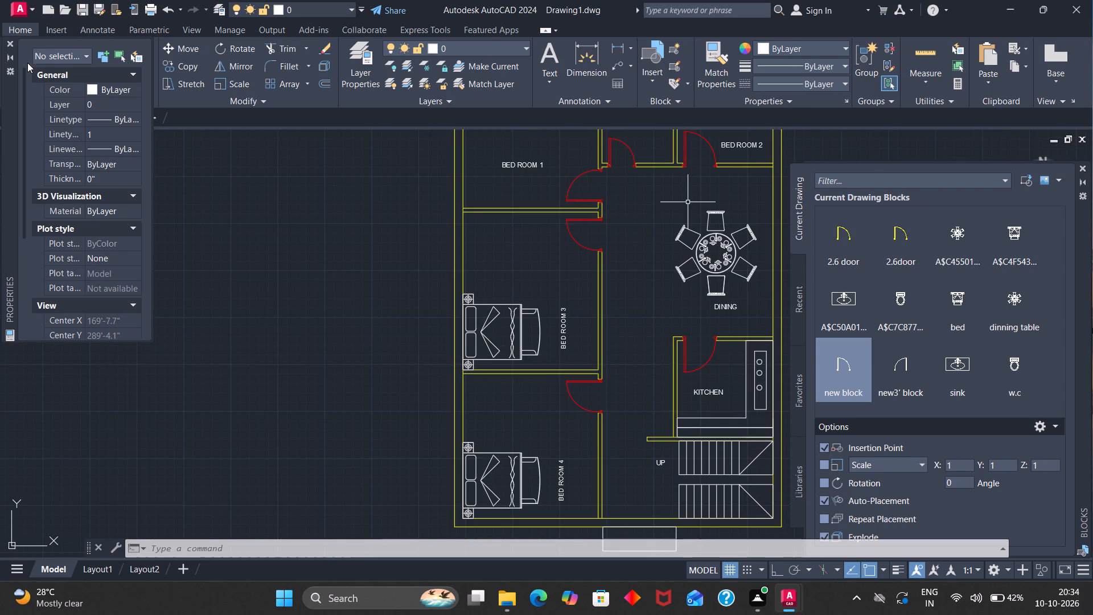
# Draw the stair direction line along the middle of the upper flight for about 6'-10", turning down to the lower flight.
pyautogui.click(5, 42)
pyautogui.click(21, 63)
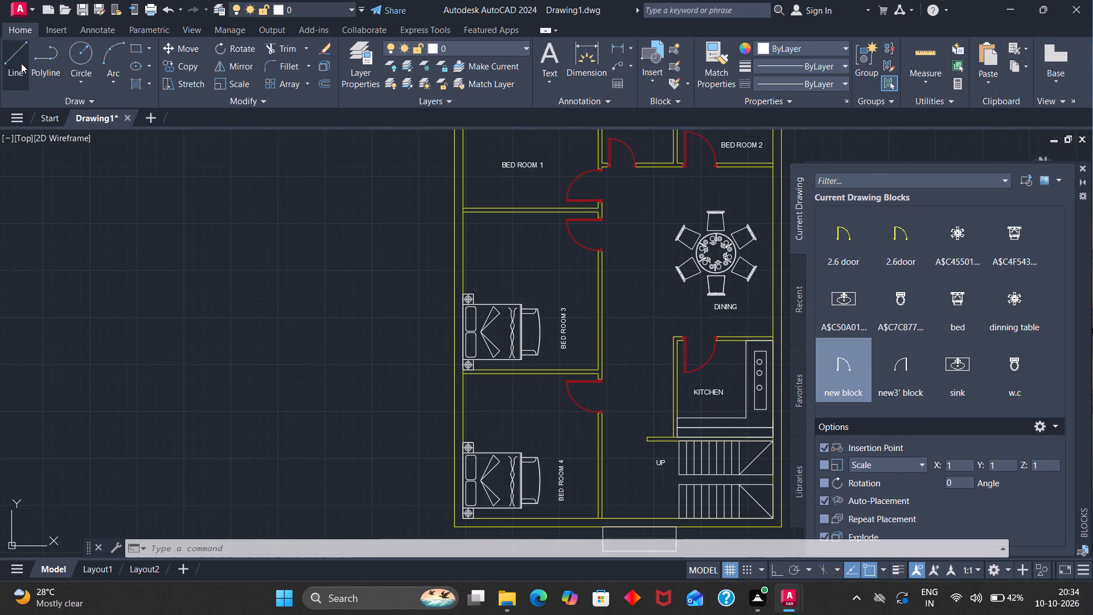
pyautogui.click(674, 462)
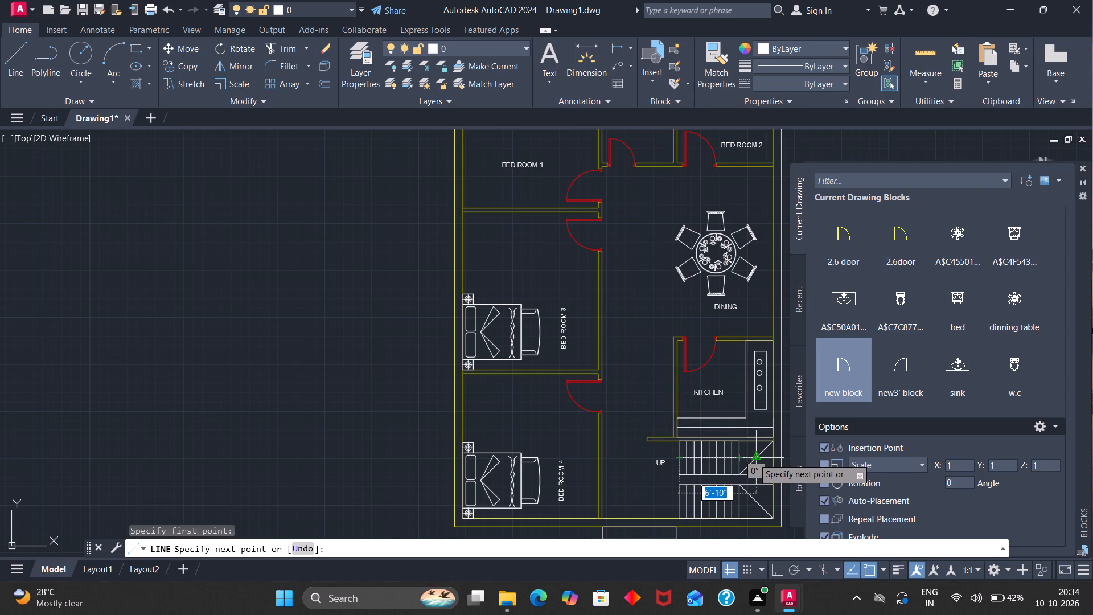
pyautogui.click(755, 457)
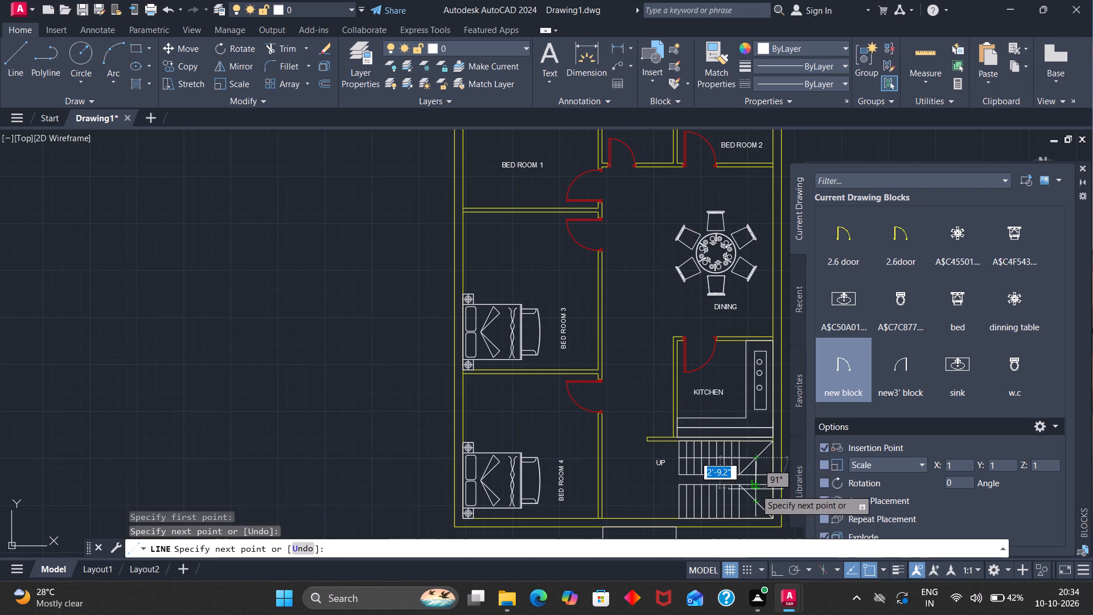
pyautogui.click(755, 489)
pyautogui.press('Escape')
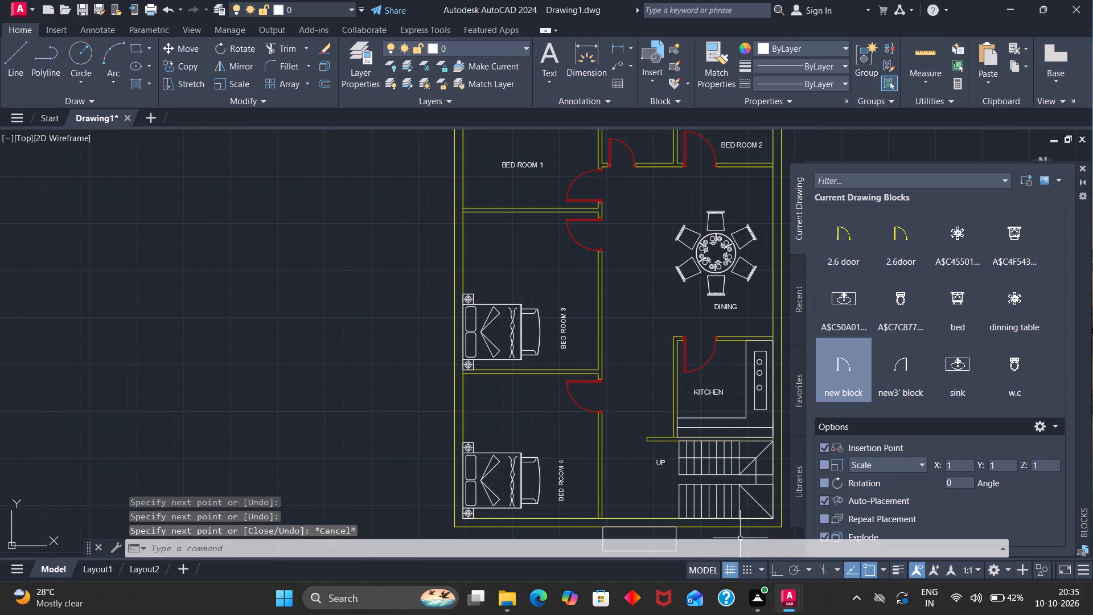
# Draw a 3-sided inscribed polygon centred on the lower end of the stair direction line, pointing down as an arrowhead.
pyautogui.write('PO')
pyautogui.press('l')
pyautogui.press('Return')
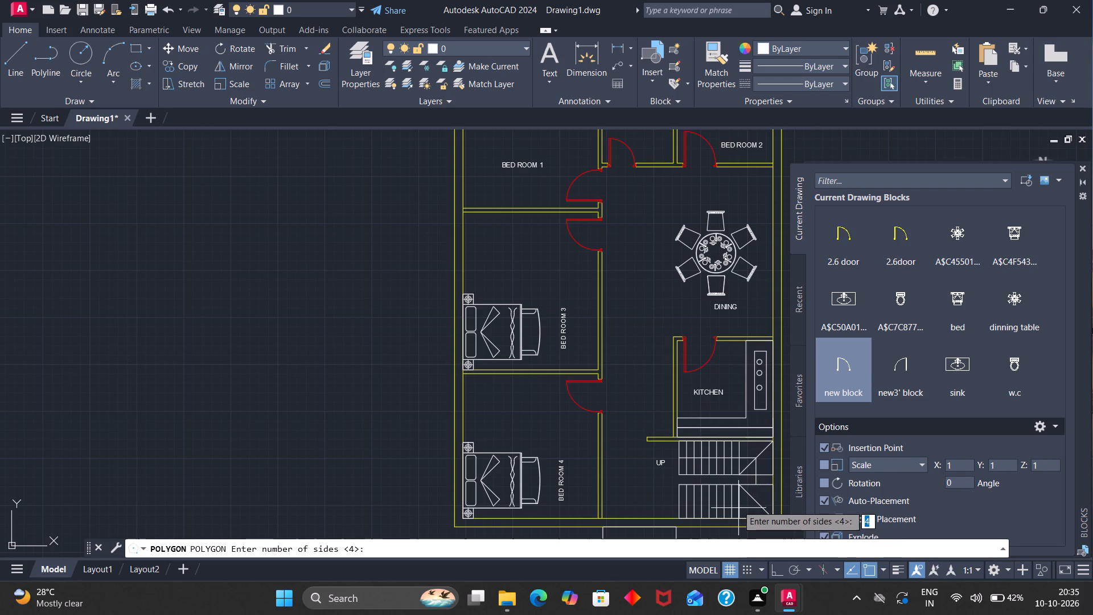
pyautogui.press('3')
pyautogui.press('Return')
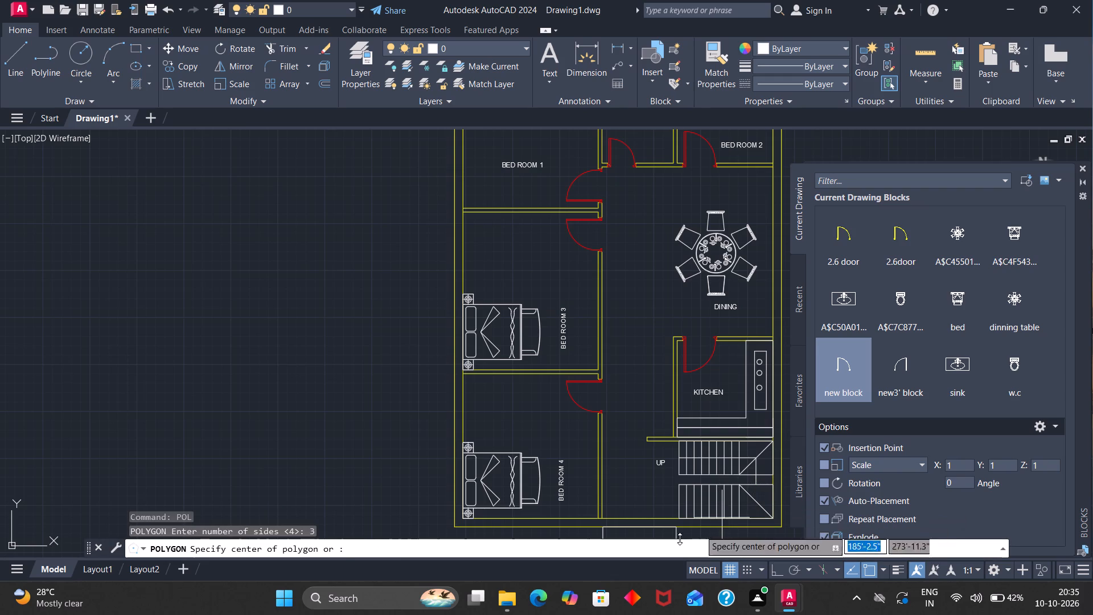
pyautogui.click(343, 550)
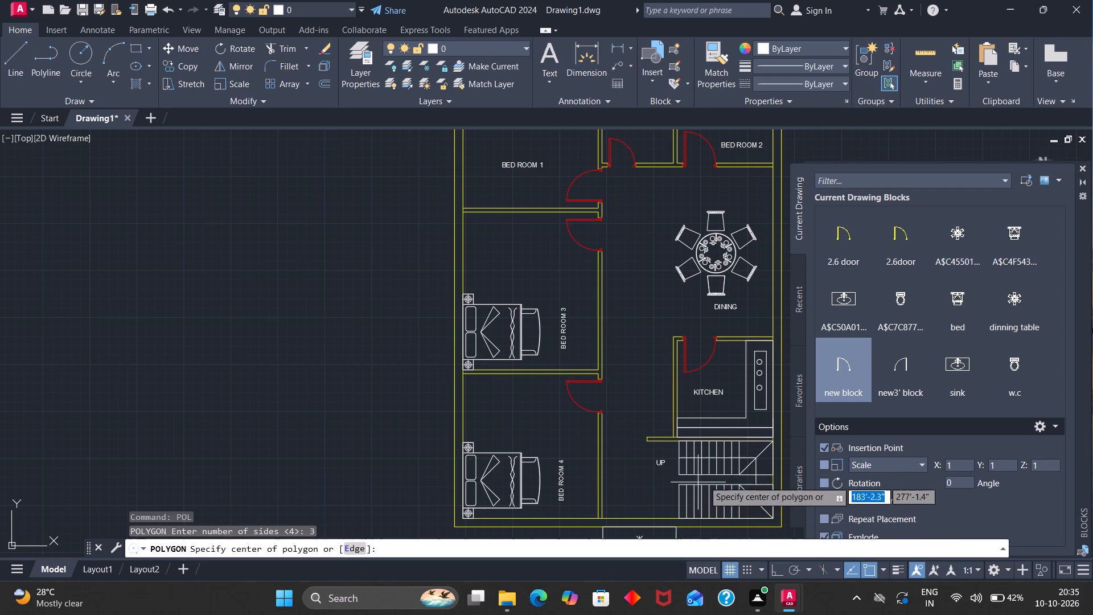
pyautogui.scroll(4, 744, 488)
pyautogui.scroll(-4, 768, 486)
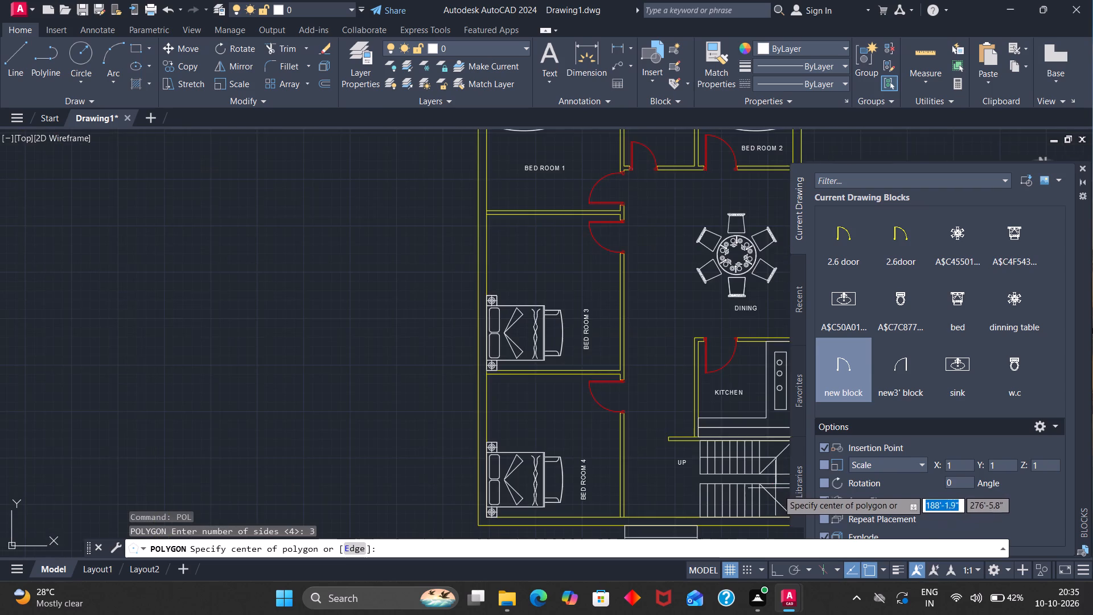
pyautogui.scroll(2, 782, 490)
pyautogui.click(764, 478)
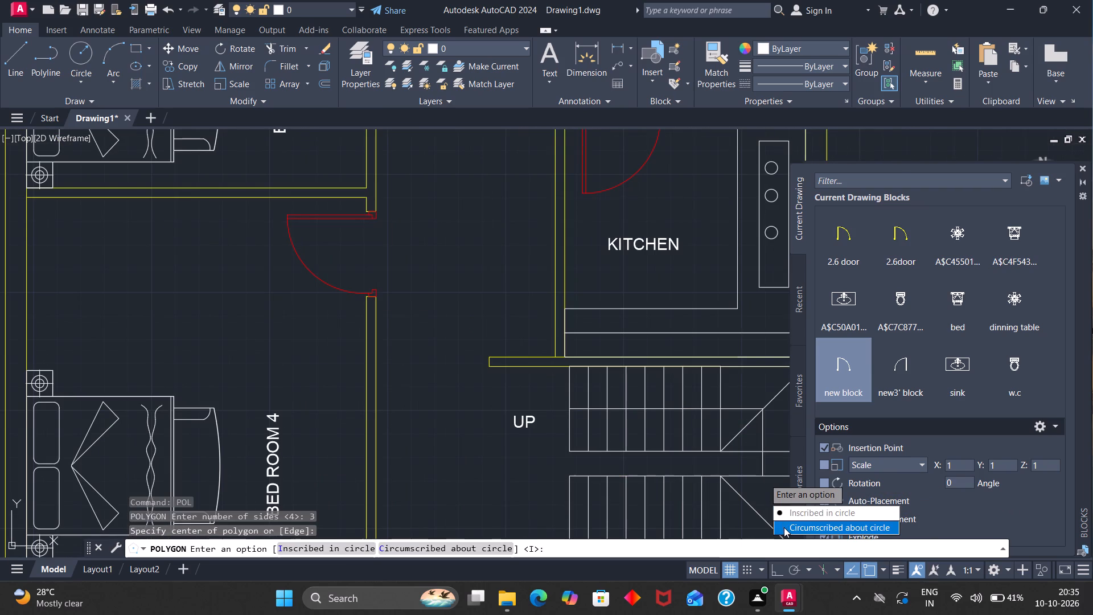
pyautogui.moveTo(785, 516); pyautogui.dragTo(764, 478)
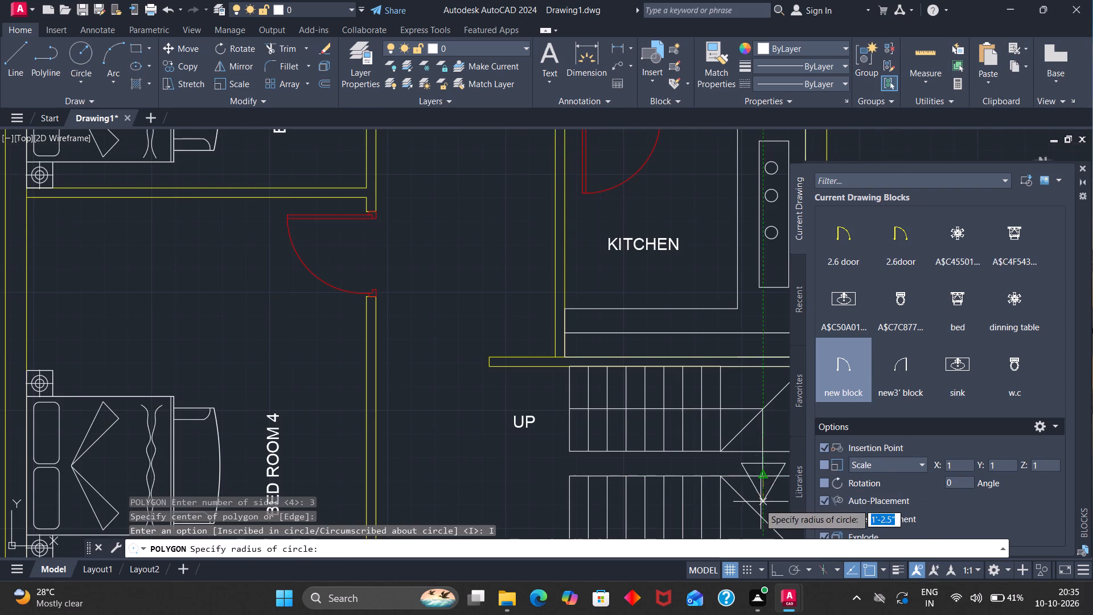
pyautogui.click(766, 495)
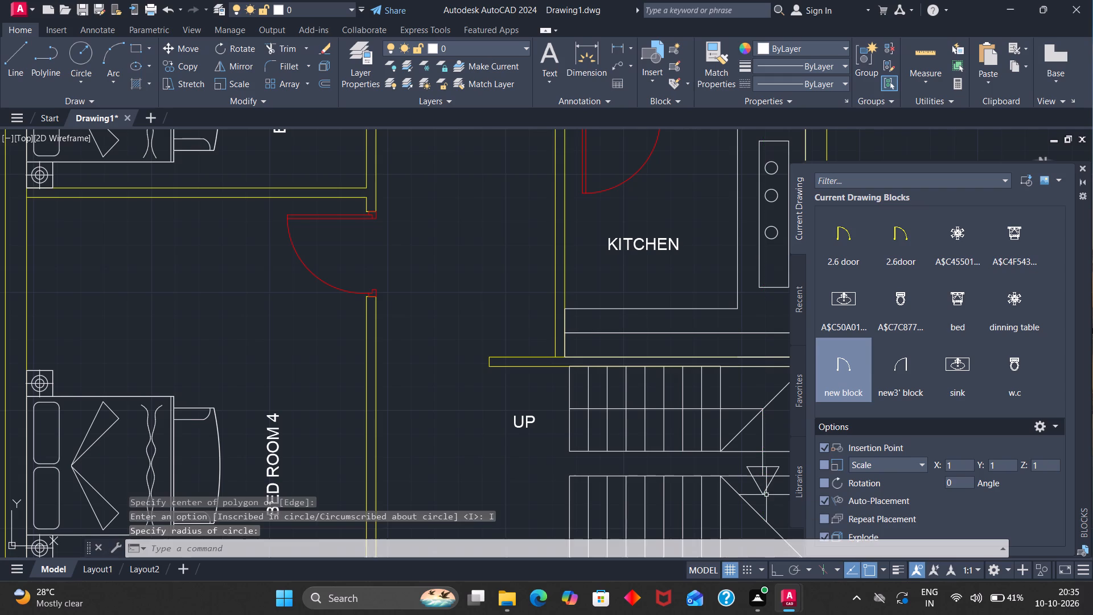
# Trim the stair edge and direction line segments that fall inside the triangular arrowhead.
pyautogui.scroll(-1, 750, 507)
pyautogui.scroll(2, 780, 482)
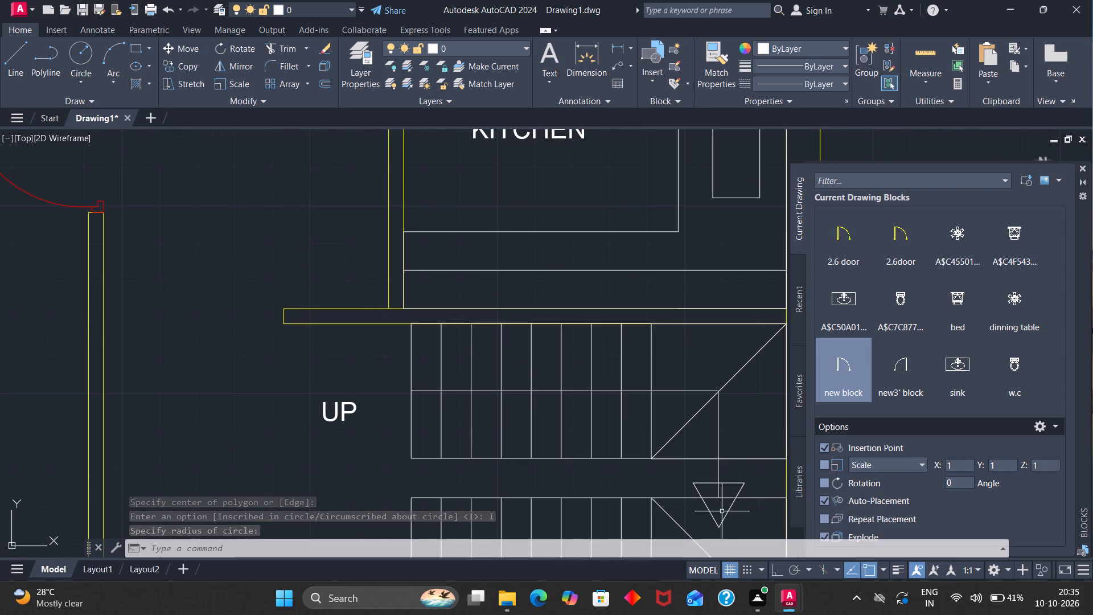
pyautogui.click(280, 52)
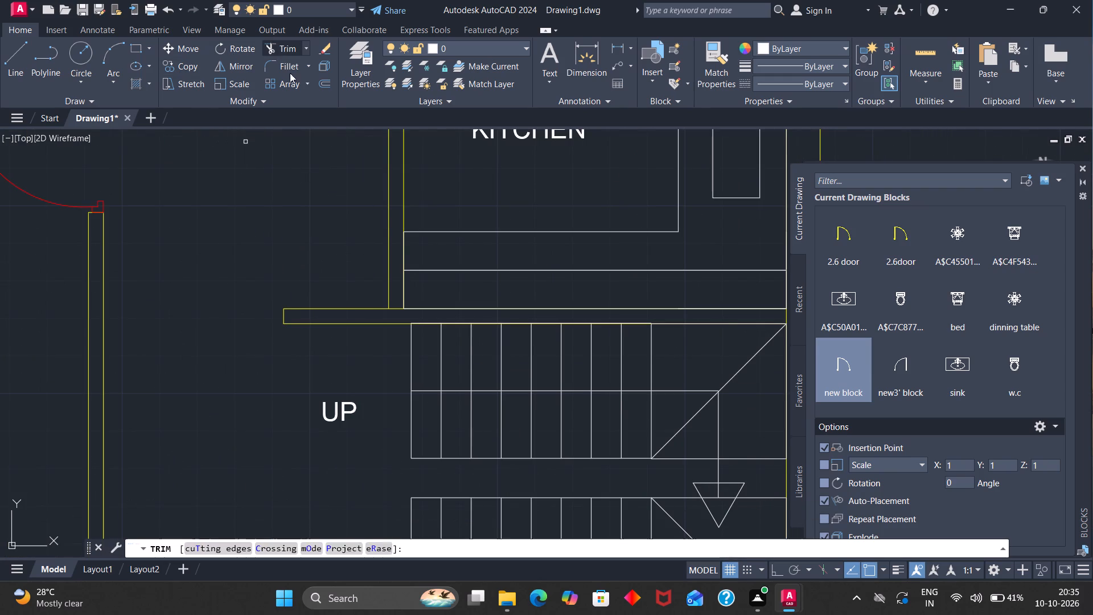
pyautogui.click(712, 498)
pyautogui.click(727, 498)
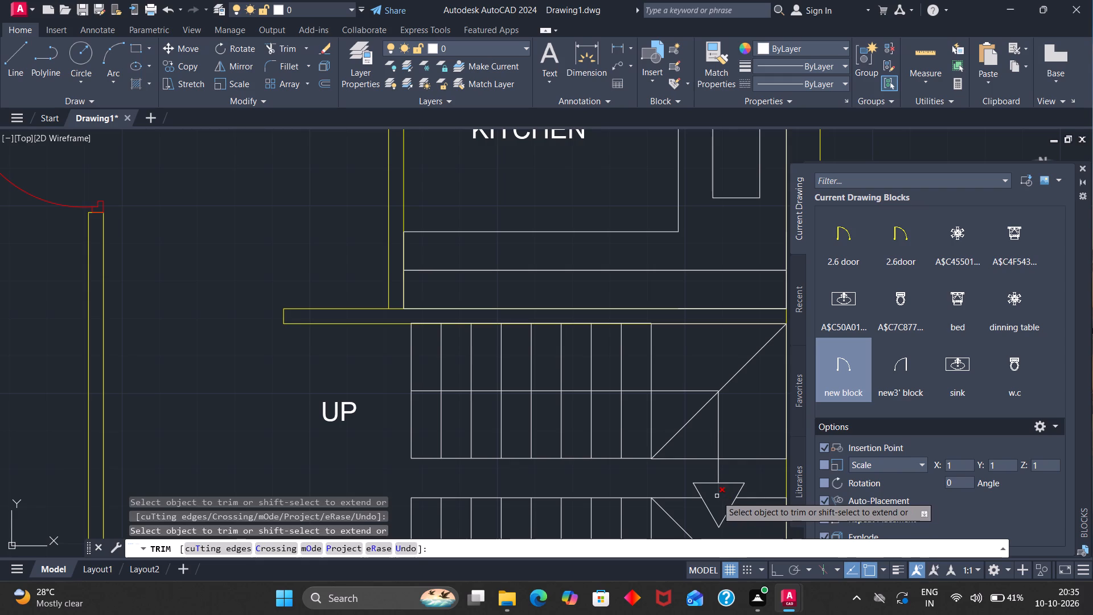
pyautogui.click(717, 496)
pyautogui.press('Escape')
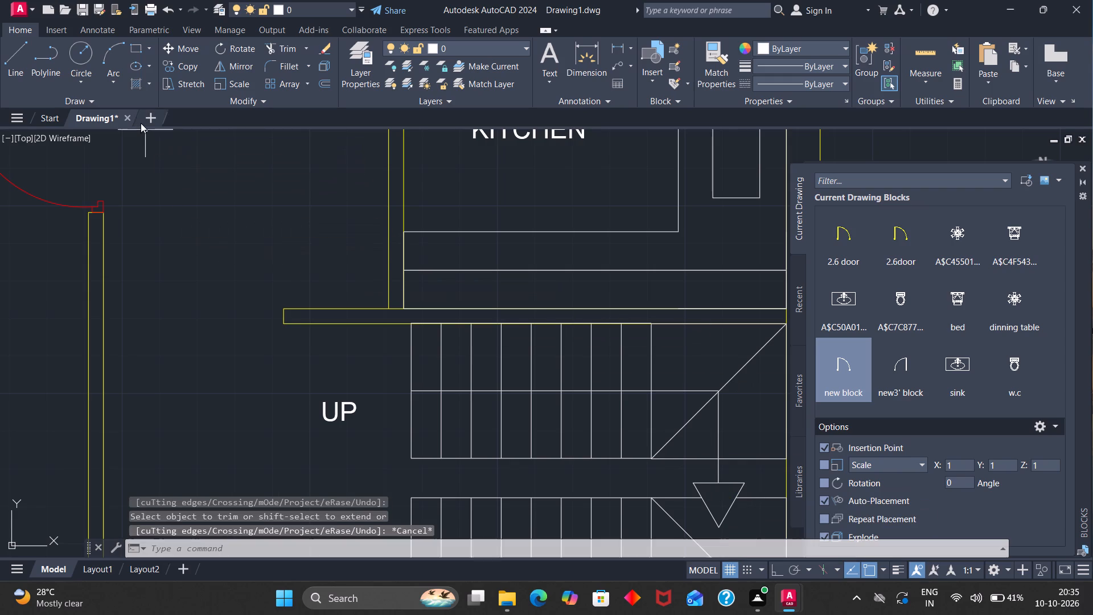
# Hatch the inside of the stair arrowhead with the SOLID pattern.
pyautogui.press('h')
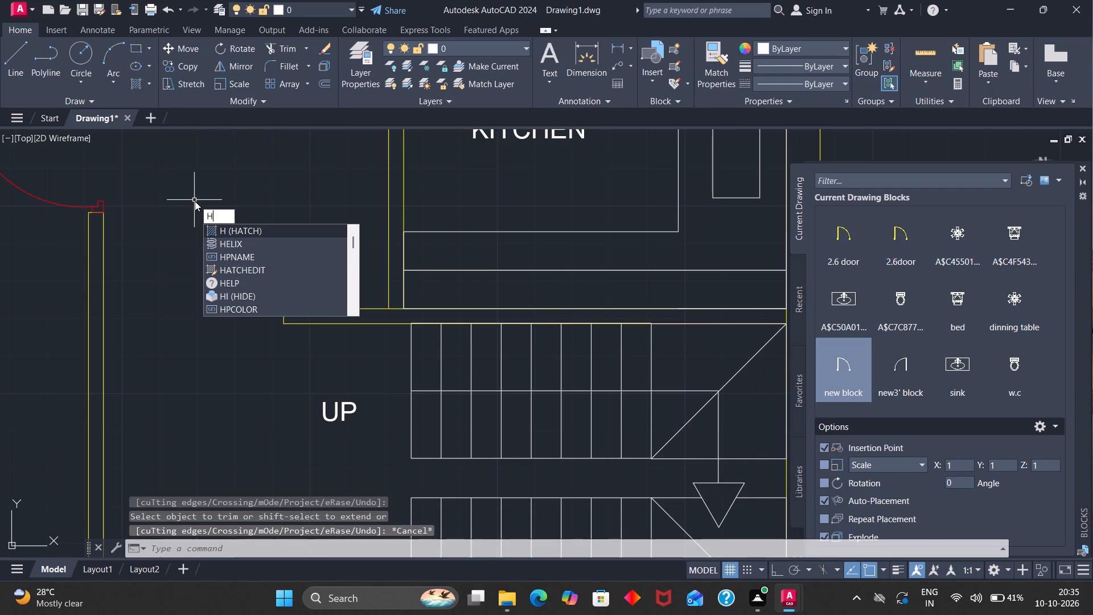
pyautogui.press('Return')
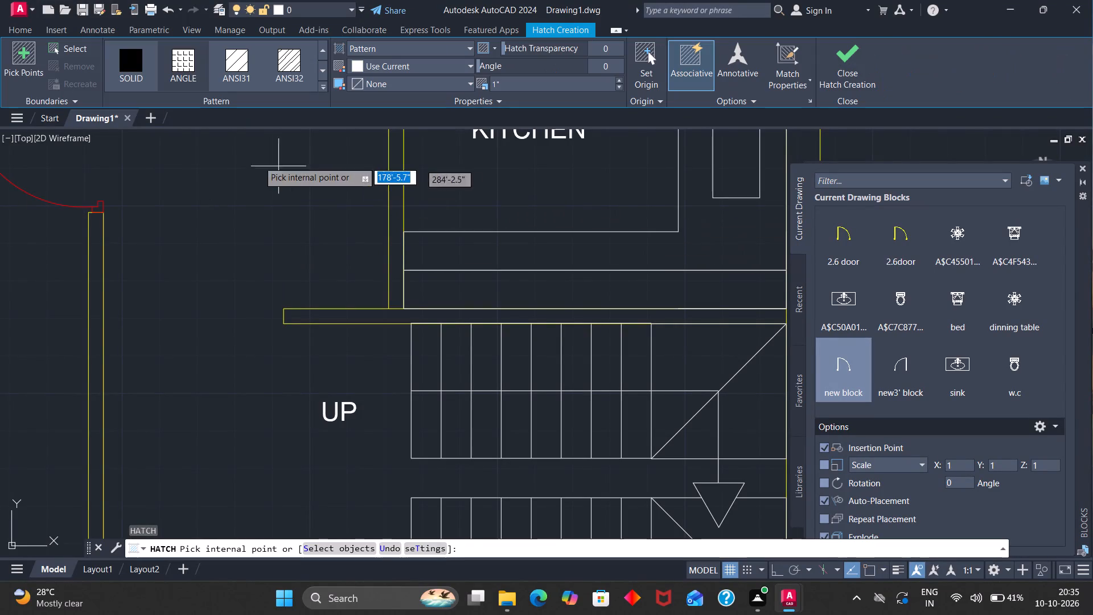
pyautogui.click(721, 503)
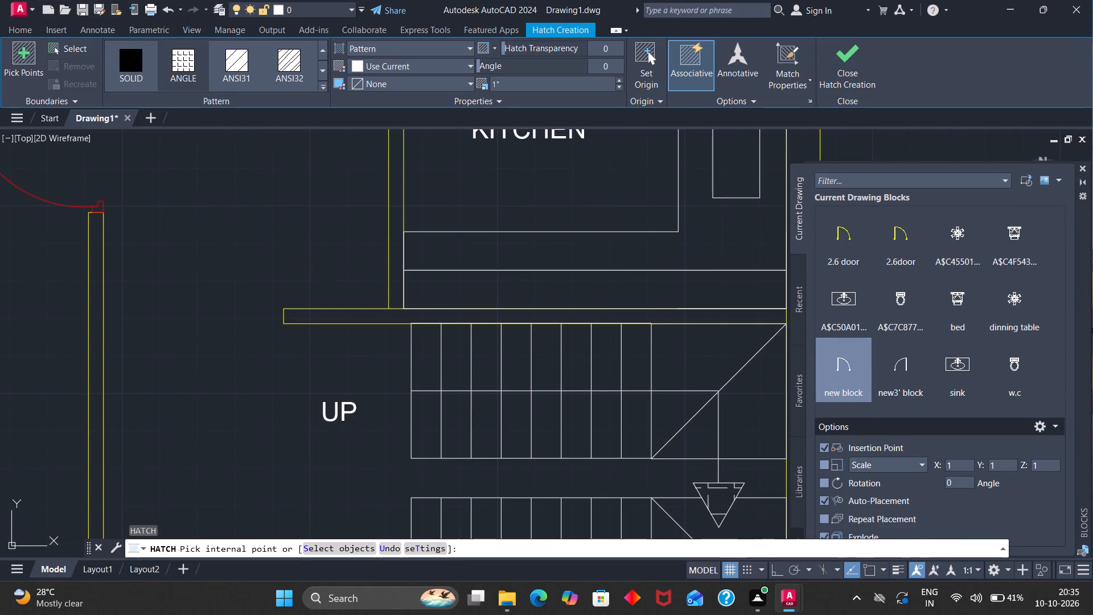
pyautogui.click(130, 64)
pyautogui.press('Escape')
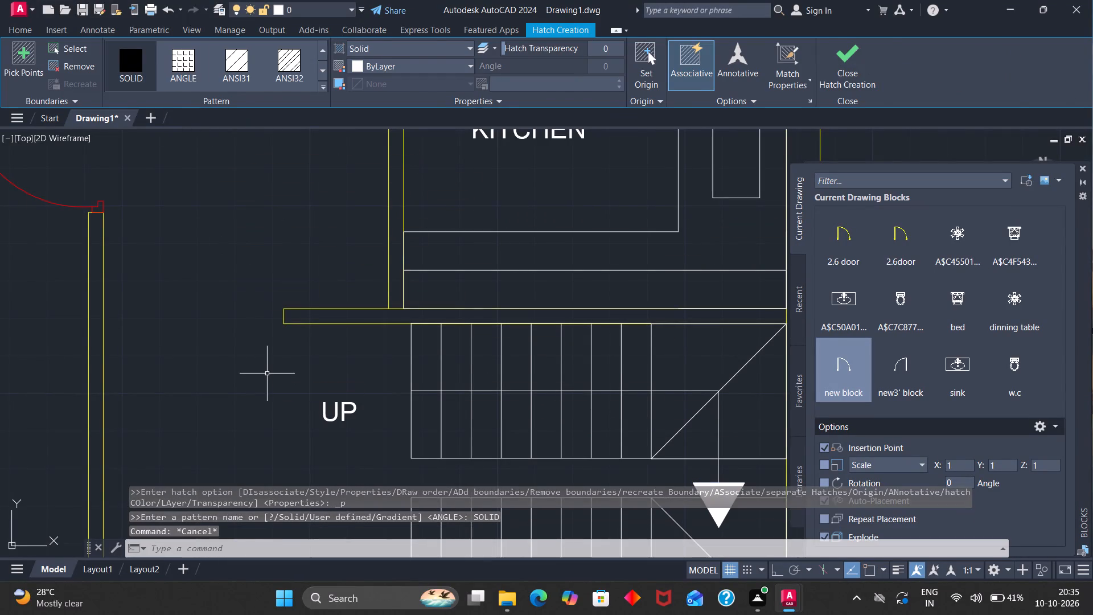
# Move the "UP" label slightly so it sits beside the start of the stair direction line.
pyautogui.scroll(-2, 267, 374)
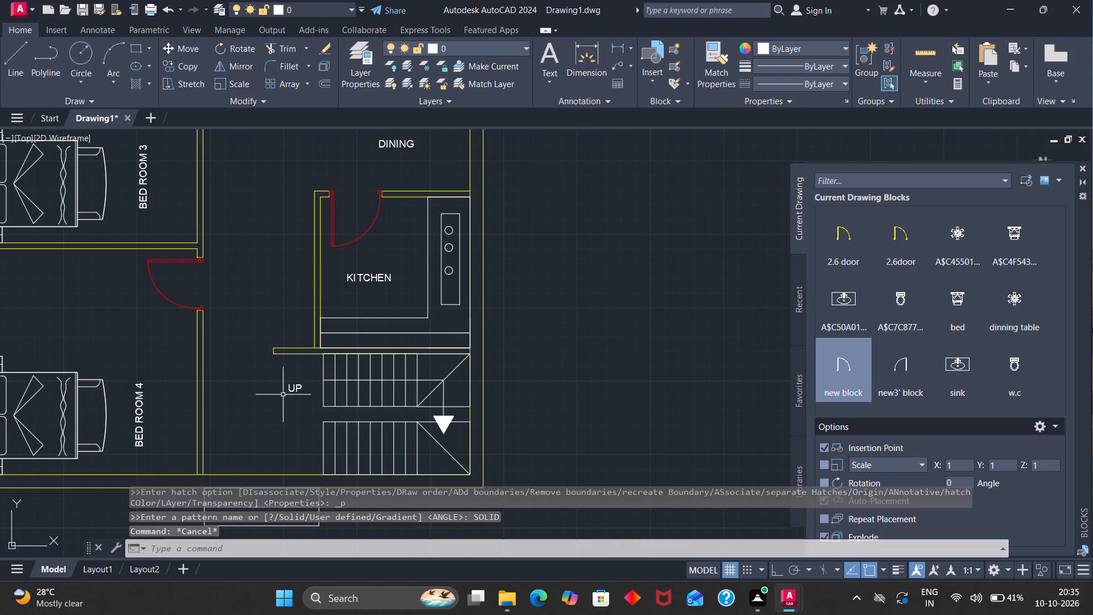
pyautogui.click(289, 391)
pyautogui.press('m')
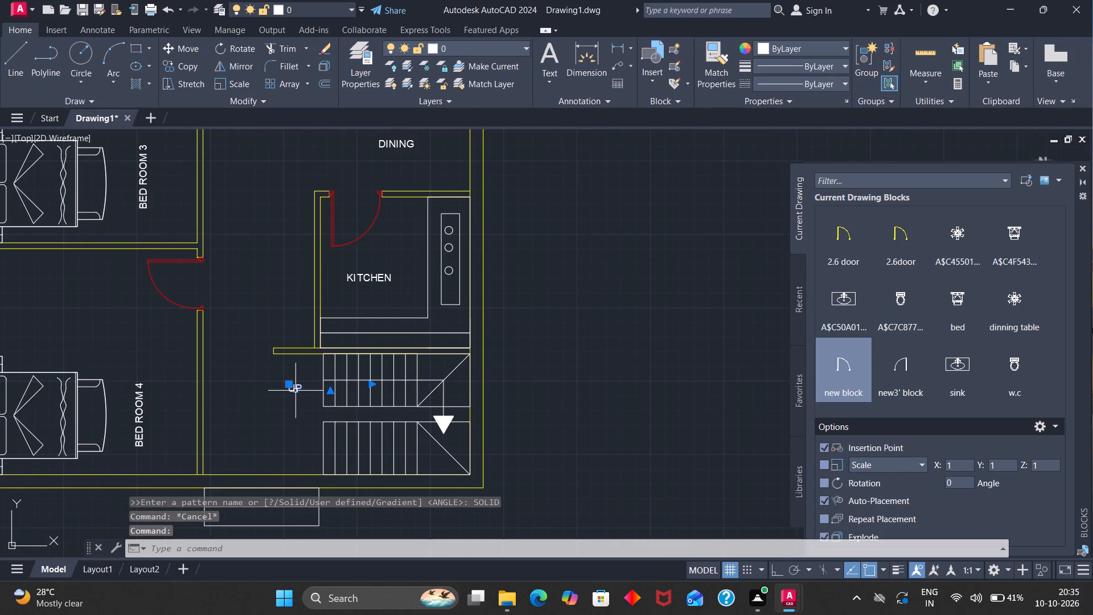
pyautogui.press('Return')
pyautogui.click(299, 387)
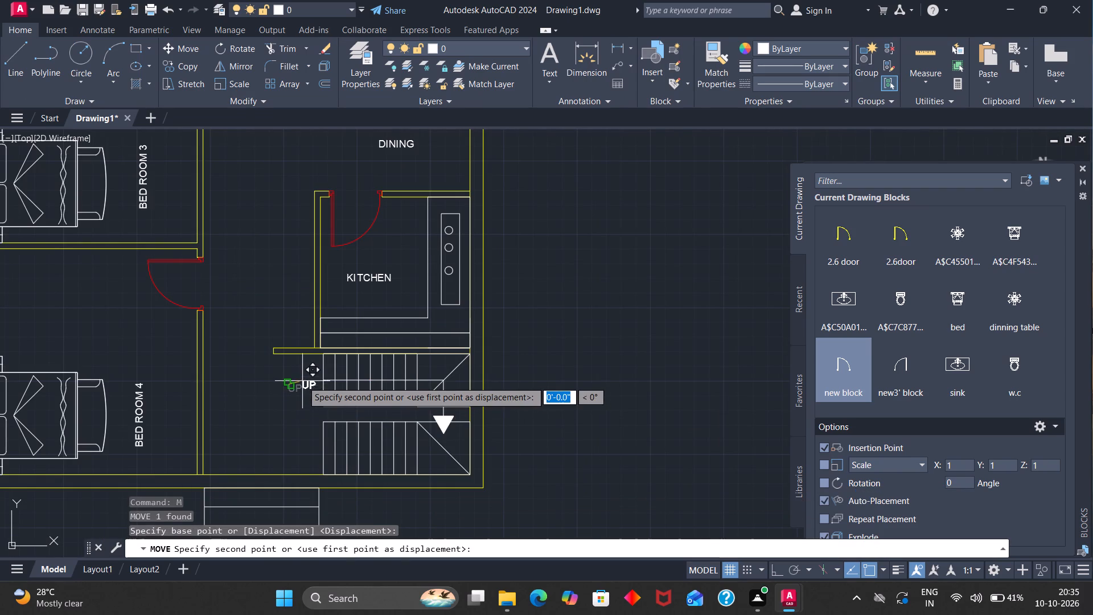
pyautogui.scroll(2, 302, 381)
pyautogui.click(302, 374)
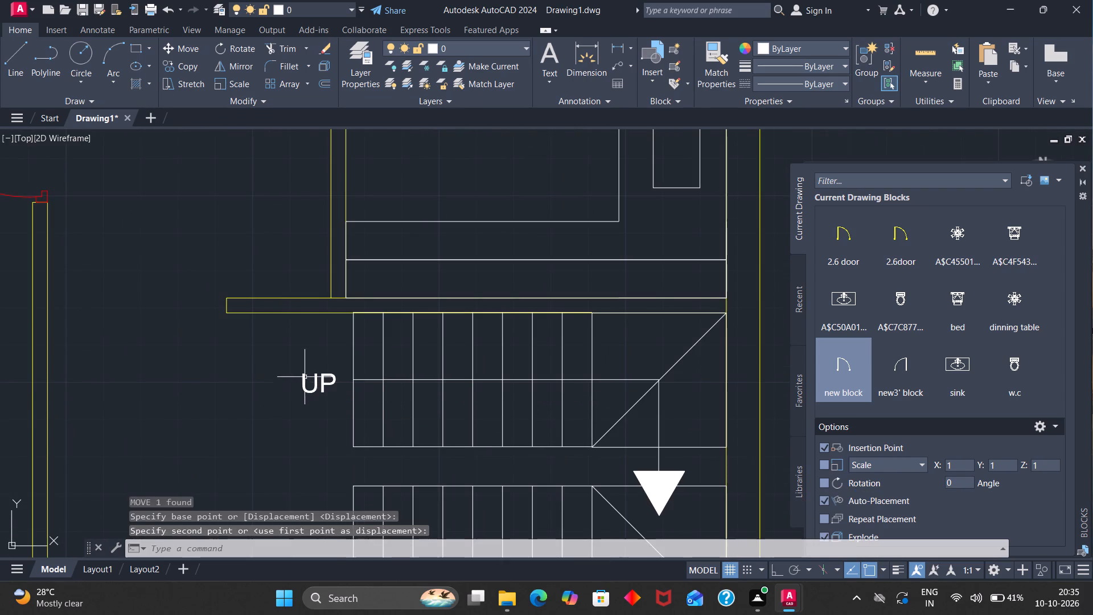
# Review the whole floor plan, including the bedrooms, dining area, kitchen and stairs.
pyautogui.scroll(-3, 310, 383)
pyautogui.scroll(-1, 261, 384)
pyautogui.scroll(-1, 216, 338)
pyautogui.scroll(2, 129, 272)
pyautogui.scroll(-1, 133, 275)
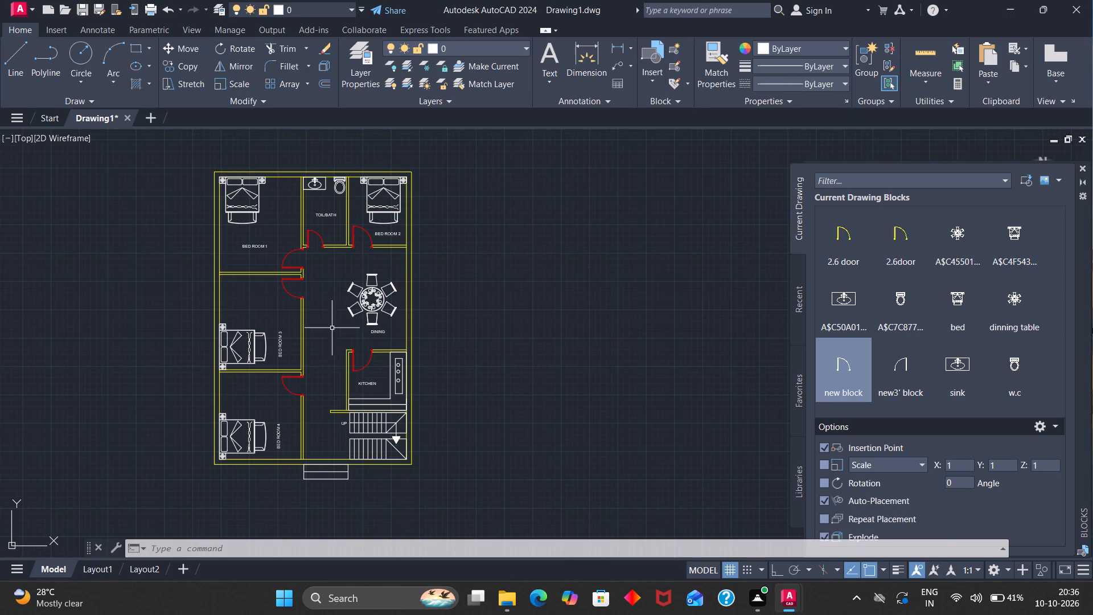
pyautogui.scroll(2, 289, 375)
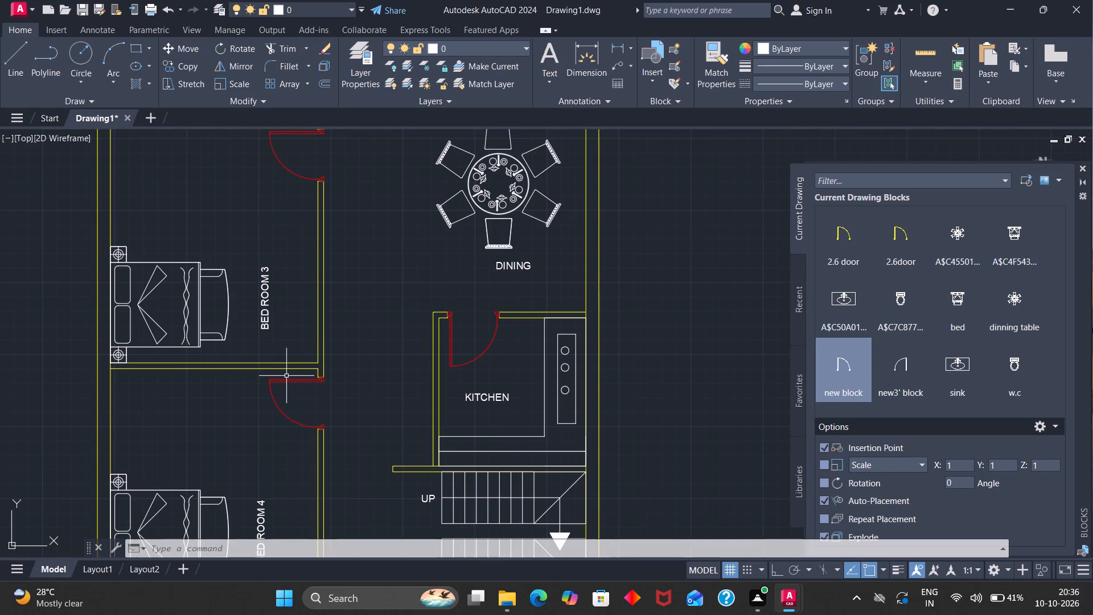
pyautogui.scroll(-2, 285, 376)
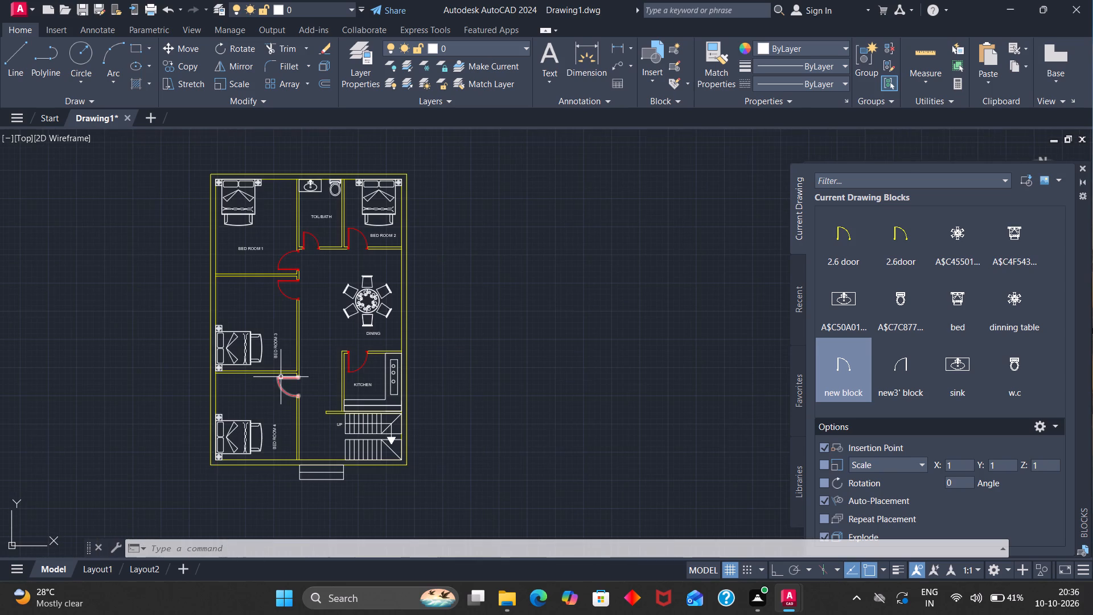
# Insert the CUPBOARD drawing from the door folder as a block in Bed Room 1, between the bed and the toilet wall.
pyautogui.click(1024, 181)
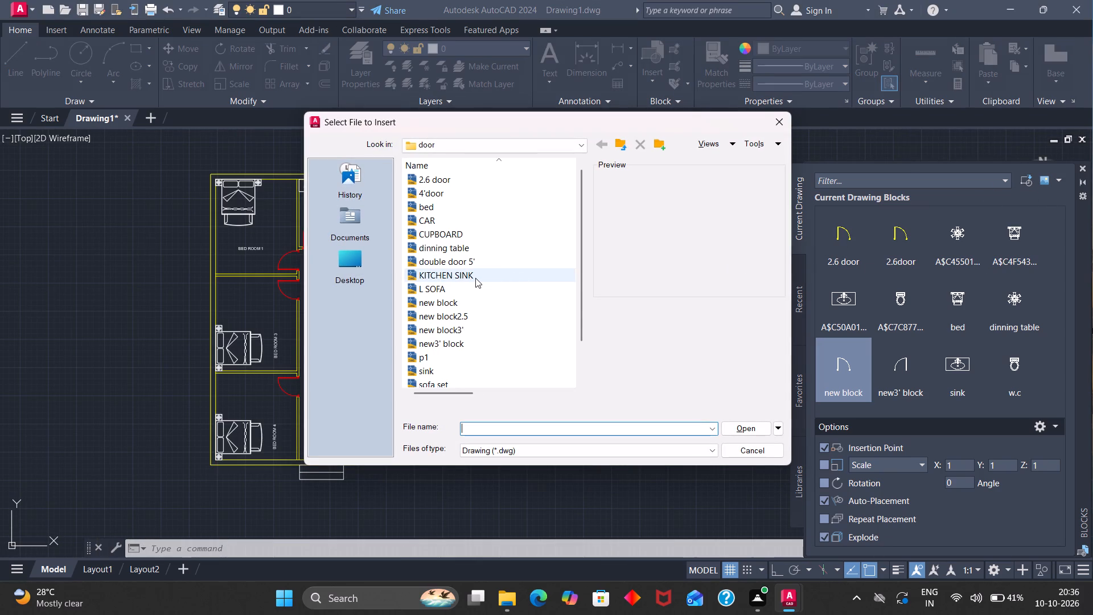
pyautogui.scroll(-2, 475, 278)
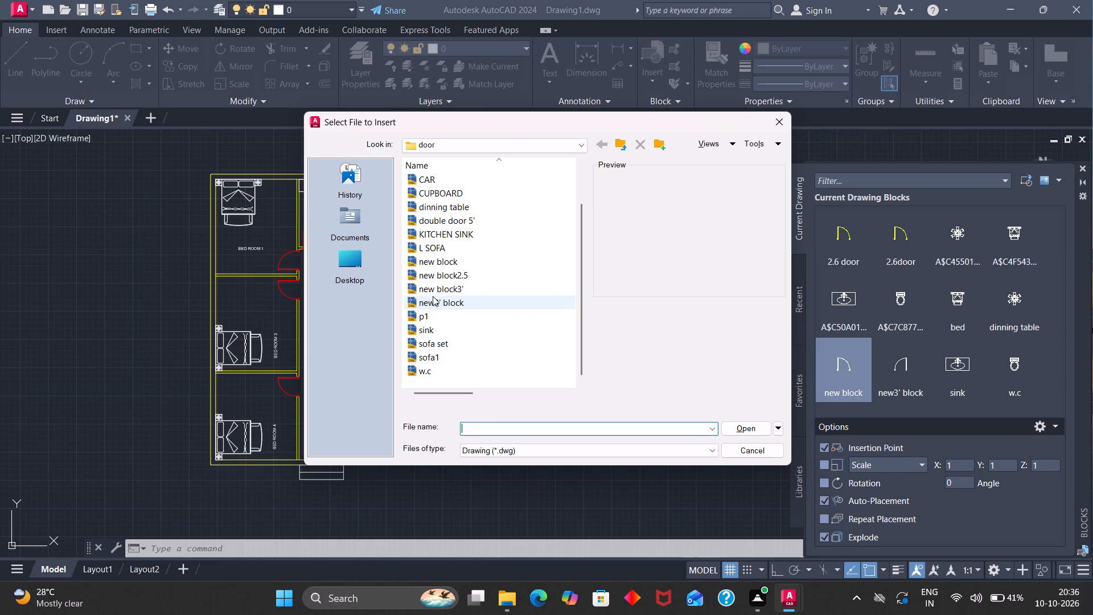
pyautogui.click(433, 300)
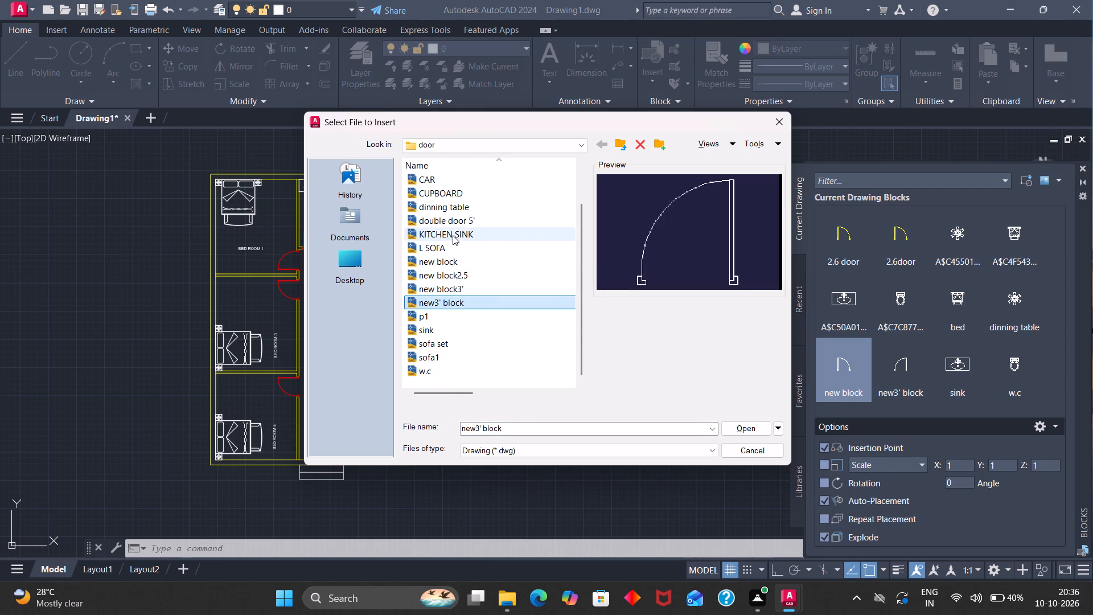
pyautogui.click(457, 196)
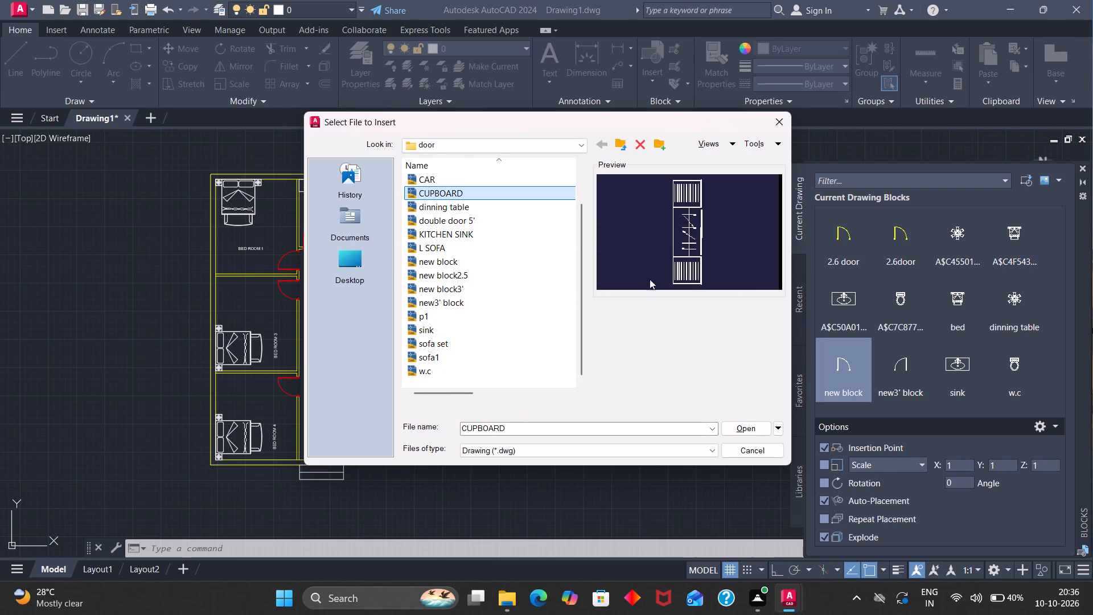
pyautogui.click(740, 428)
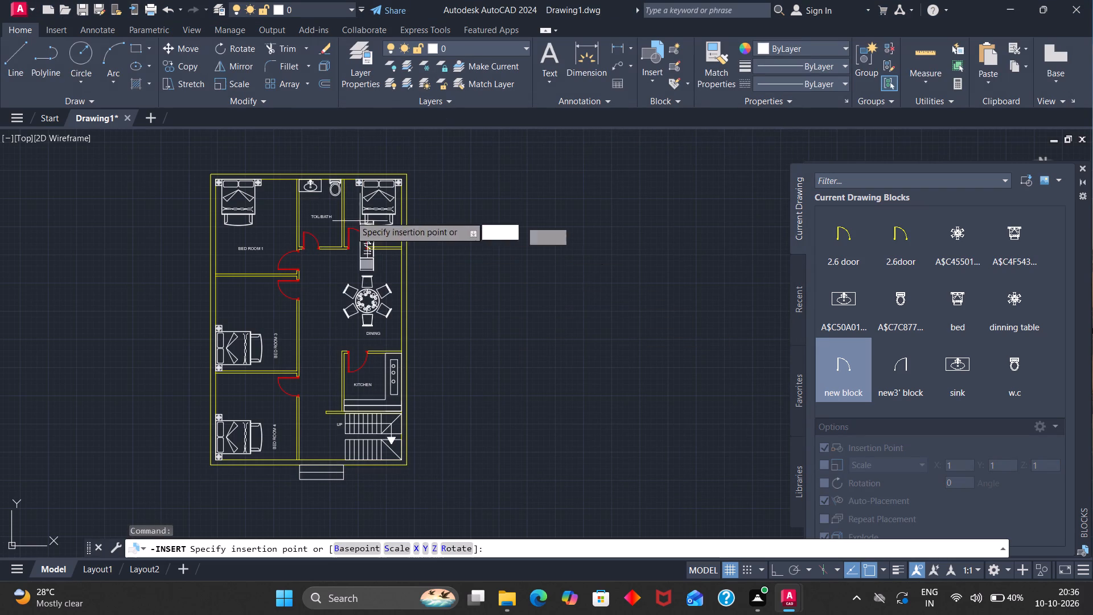
pyautogui.scroll(2, 275, 194)
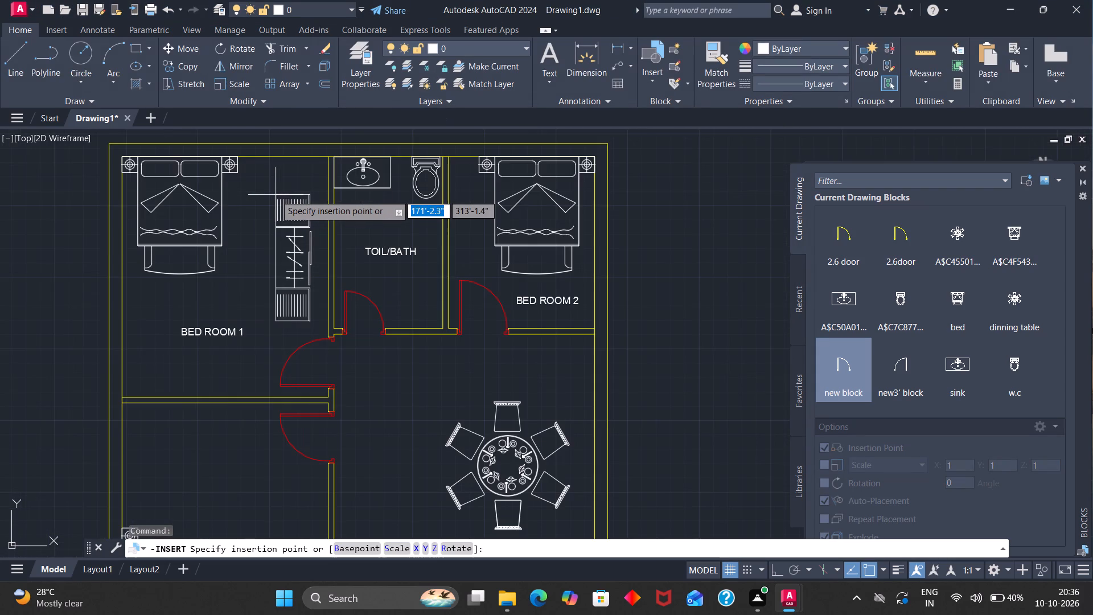
pyautogui.click(276, 177)
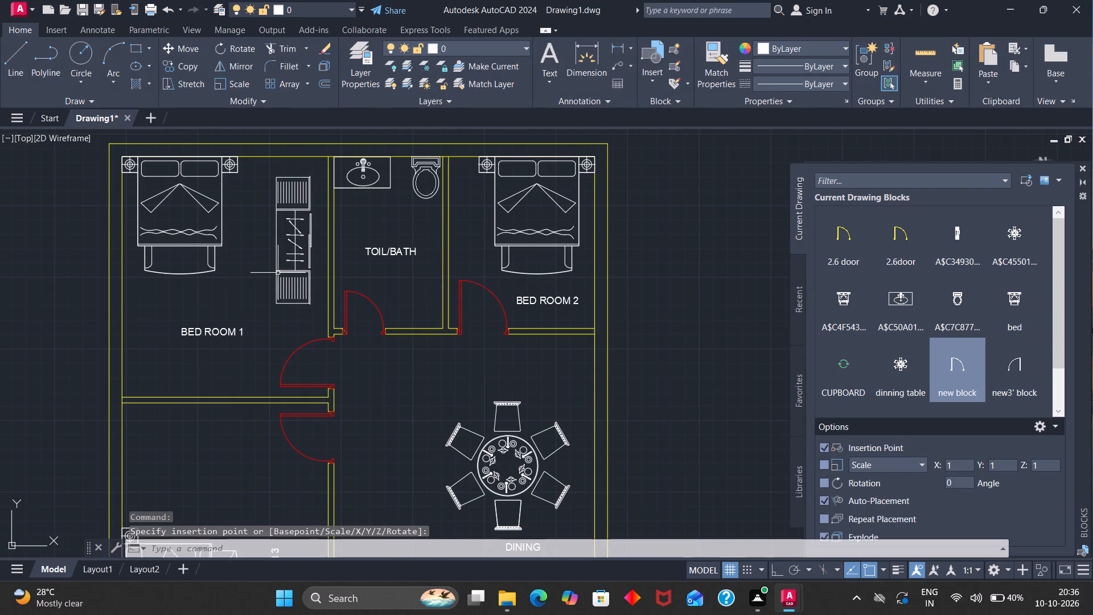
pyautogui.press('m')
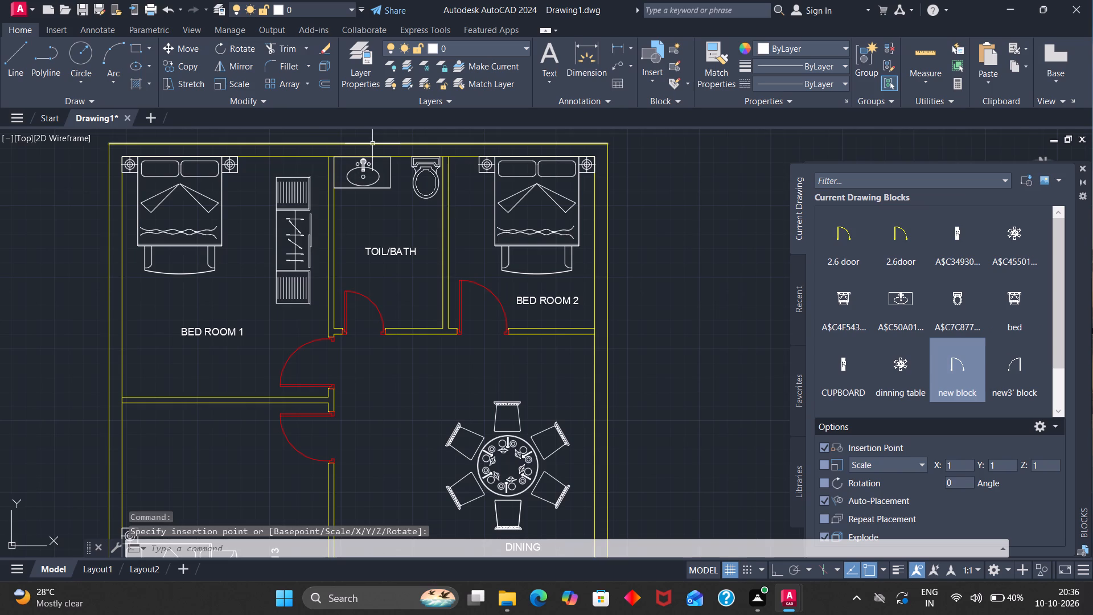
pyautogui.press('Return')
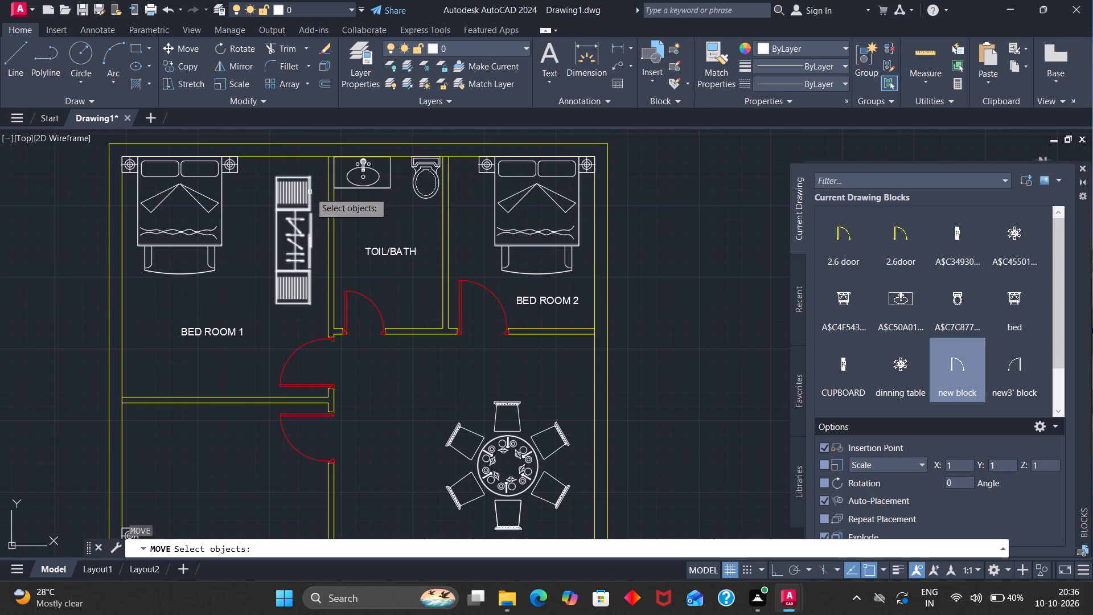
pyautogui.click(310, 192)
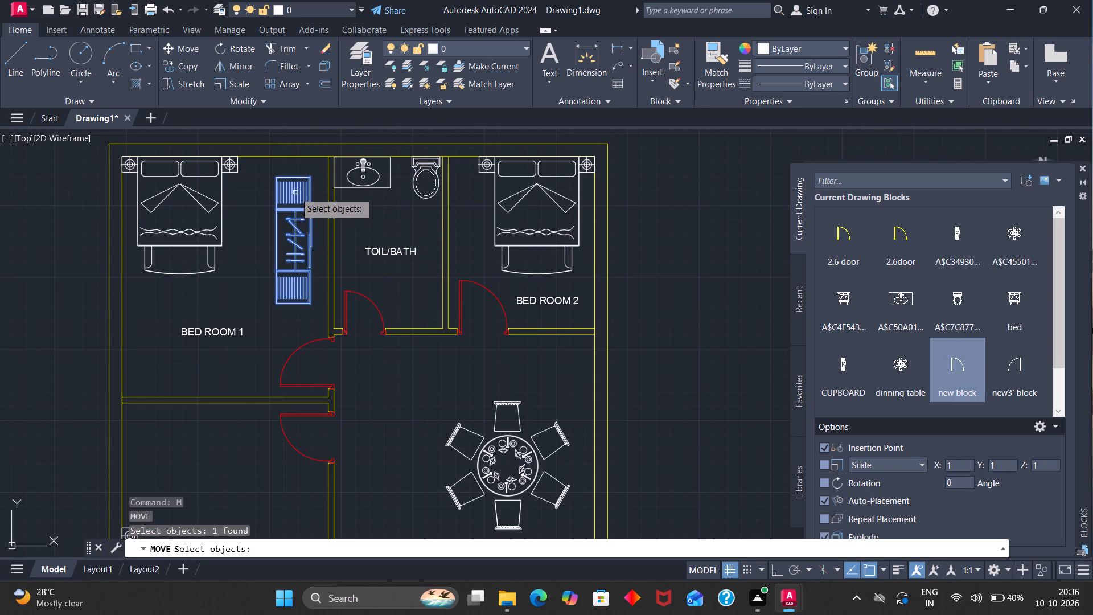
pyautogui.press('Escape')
# Rotate the Bed Room 1 cupboard 180° about its corner nearest the bed and the outer wall.
pyautogui.click(294, 192)
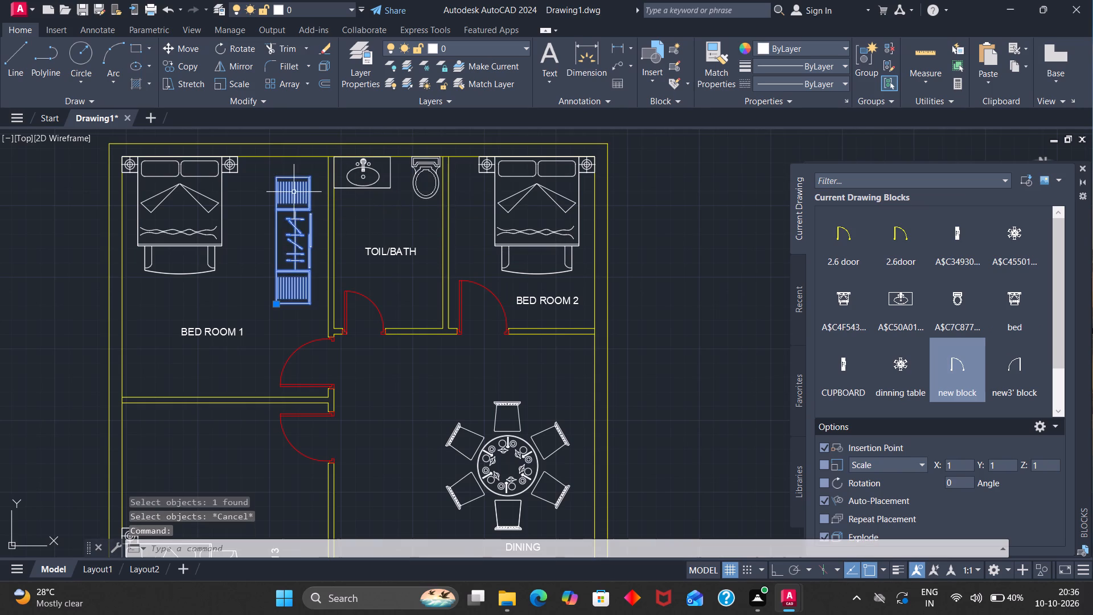
pyautogui.press('r')
pyautogui.press('o')
pyautogui.press('Return')
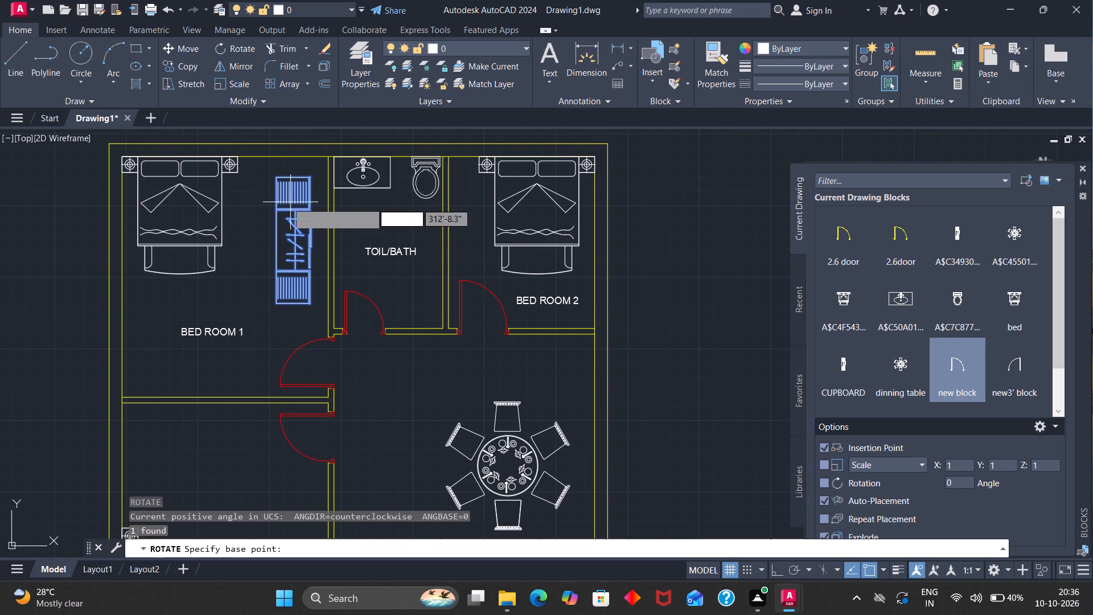
pyautogui.click(273, 175)
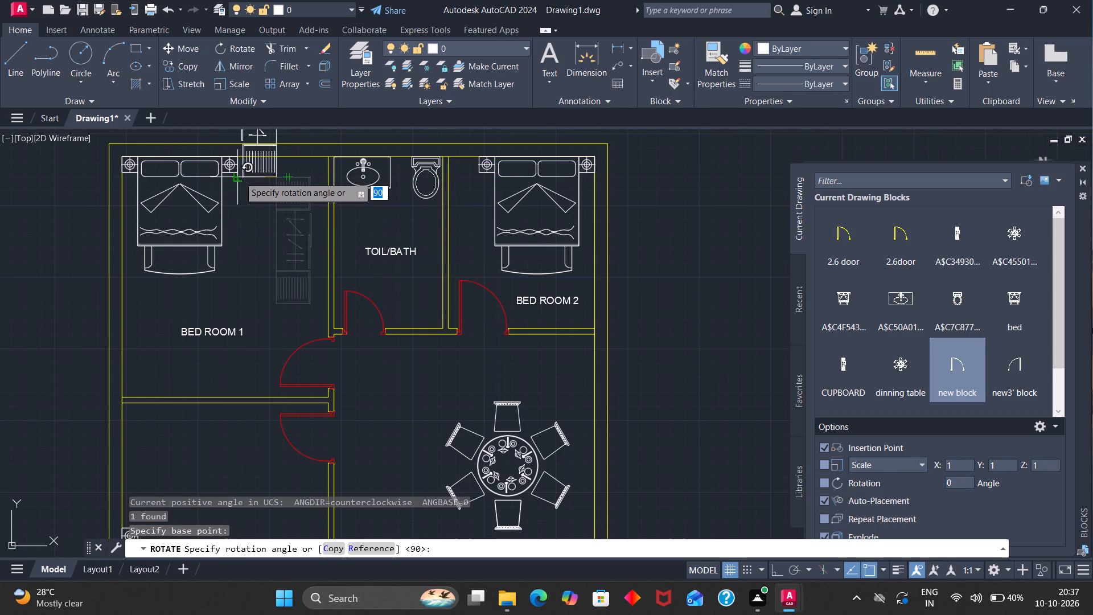
pyautogui.click(240, 177)
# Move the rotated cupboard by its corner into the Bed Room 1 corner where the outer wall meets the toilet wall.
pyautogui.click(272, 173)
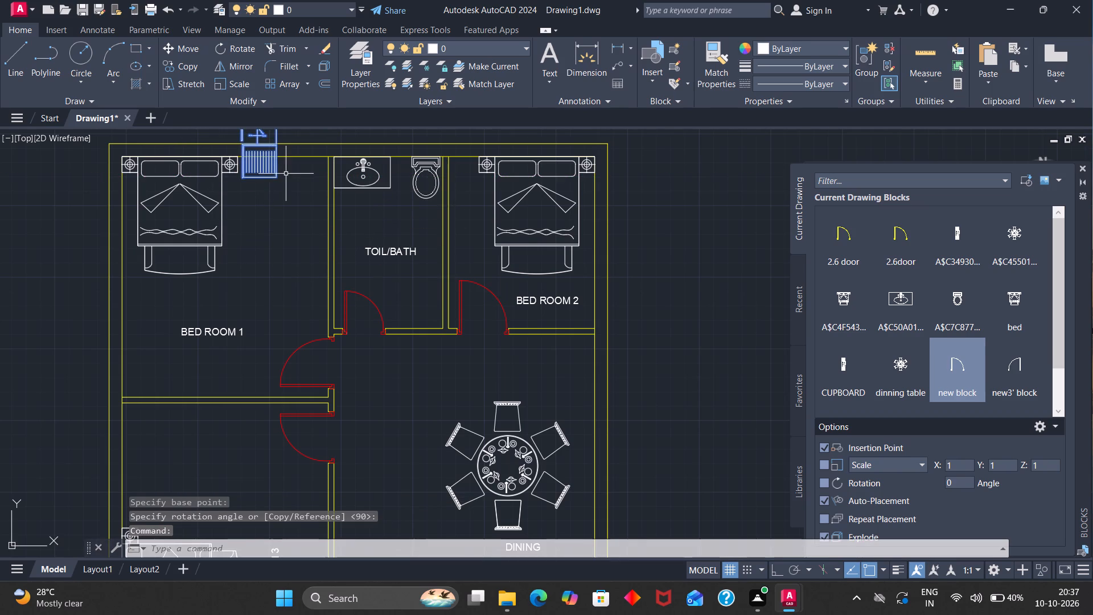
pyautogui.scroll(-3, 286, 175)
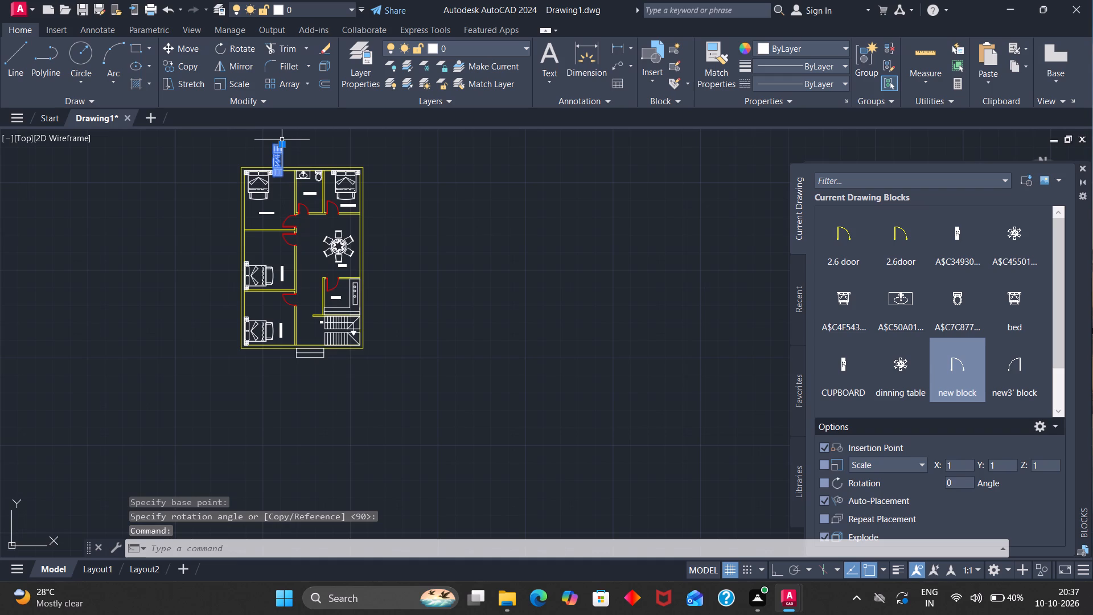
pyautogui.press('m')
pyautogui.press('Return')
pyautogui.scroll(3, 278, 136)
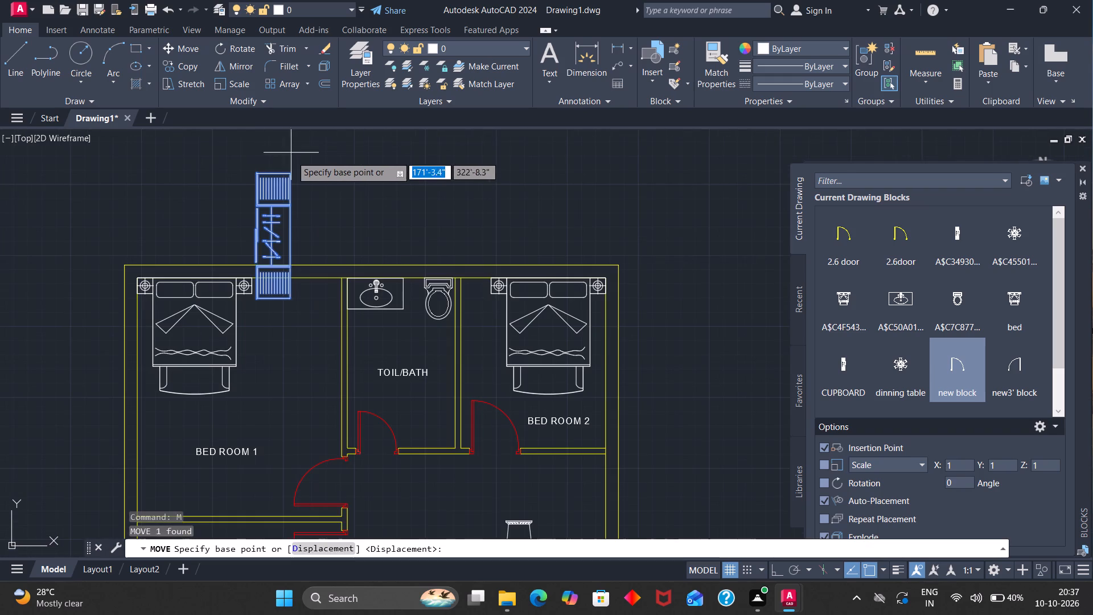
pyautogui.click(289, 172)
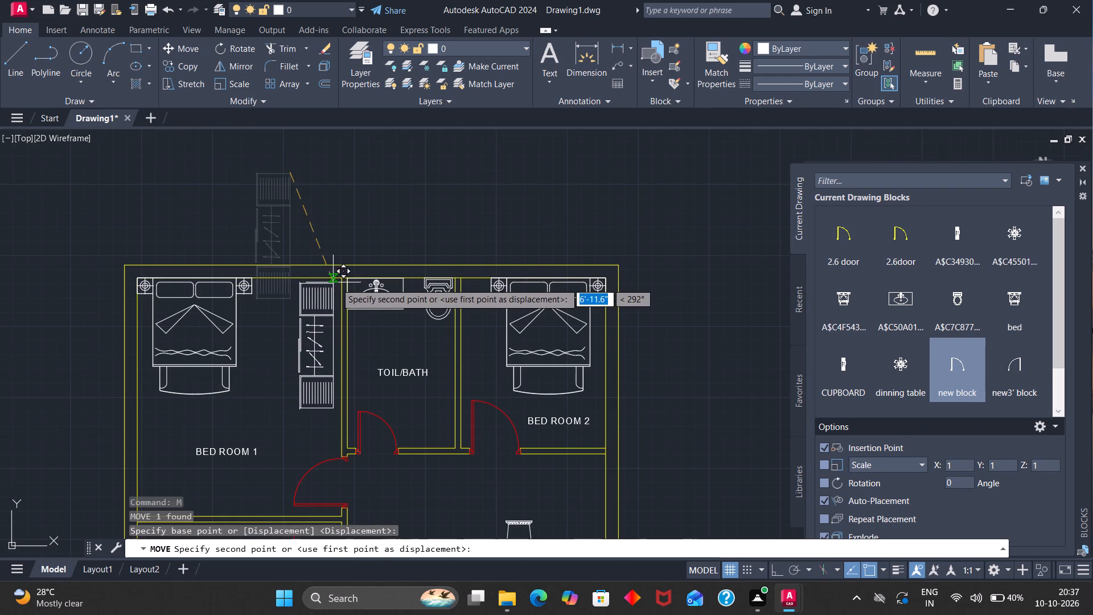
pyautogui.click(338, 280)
# Move the cupboard out of Bed Room 1 into Bed Room 3, between the bed and the wall shared with Bed Room 1.
pyautogui.scroll(-2, 338, 280)
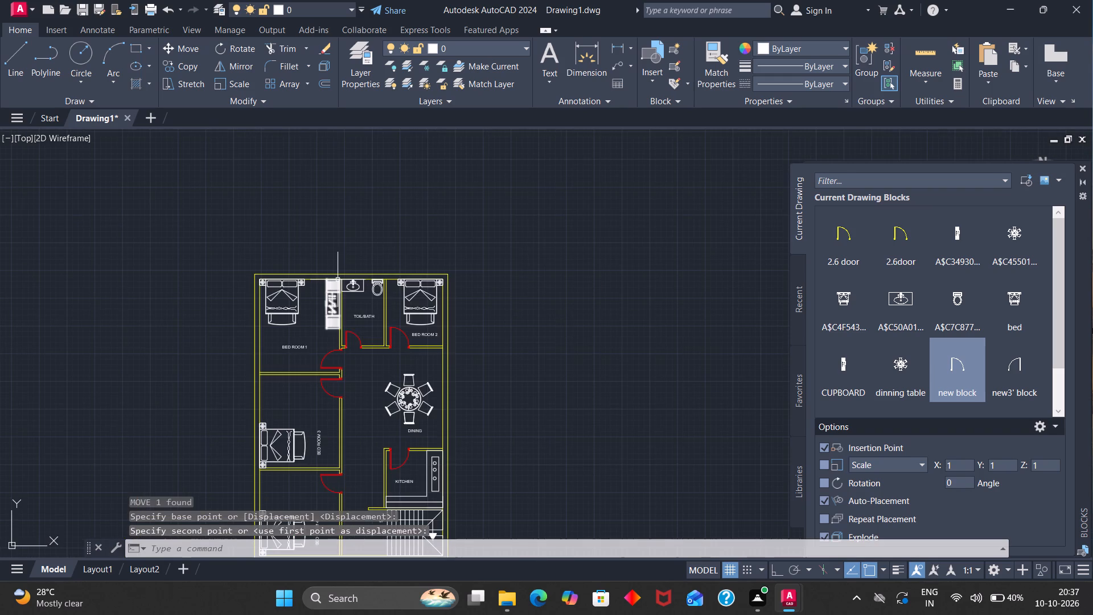
pyautogui.click(336, 280)
pyautogui.press('m')
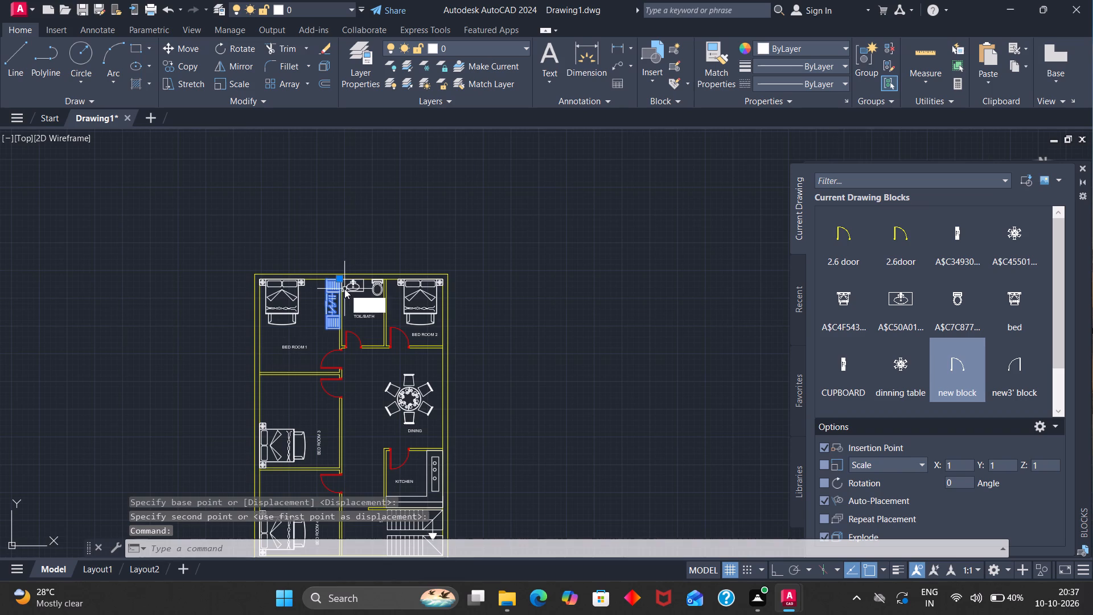
pyautogui.press('Return')
pyautogui.scroll(2, 342, 284)
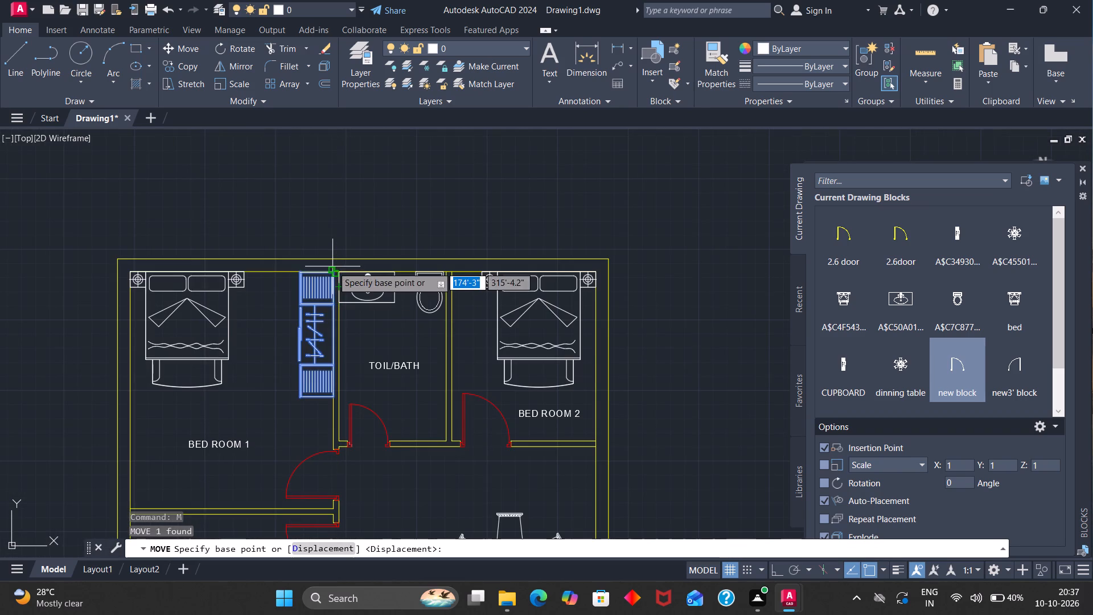
pyautogui.click(331, 273)
pyautogui.scroll(-1, 330, 280)
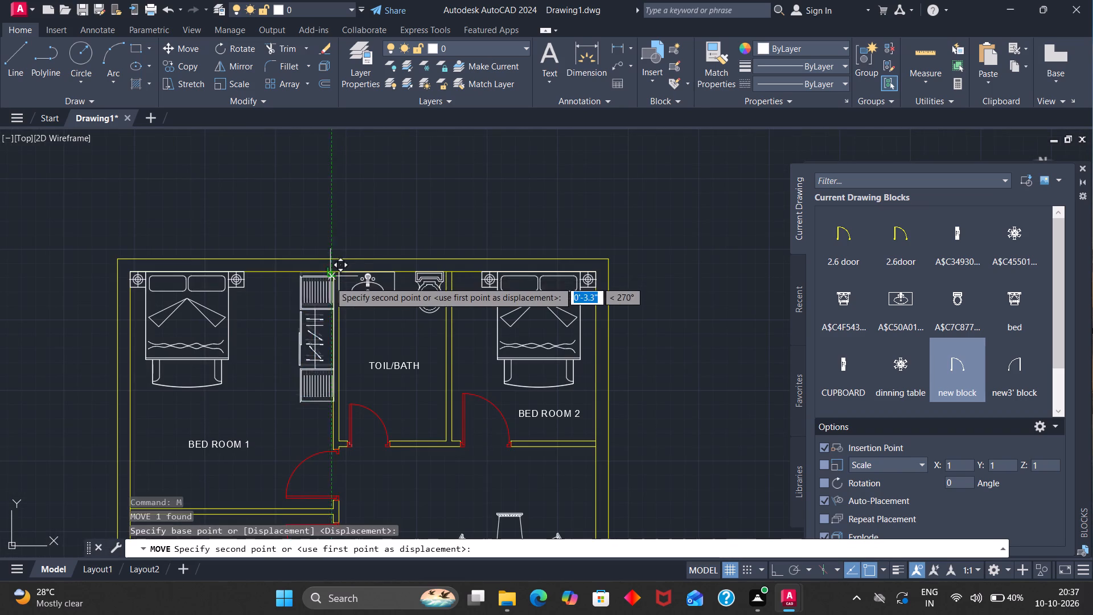
pyautogui.scroll(-3, 329, 285)
pyautogui.scroll(2, 325, 337)
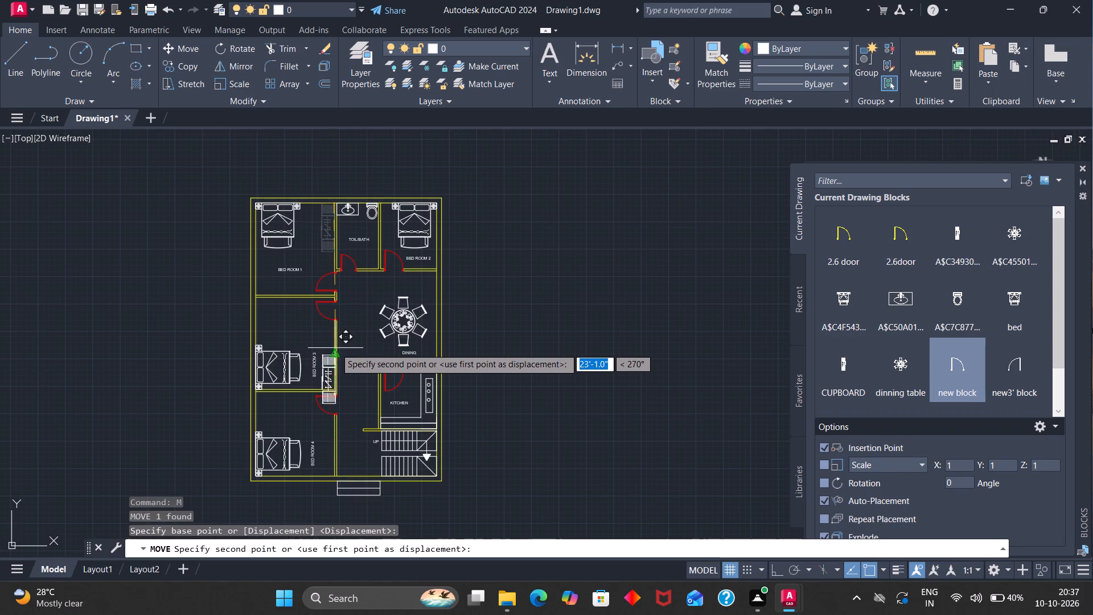
pyautogui.scroll(2, 332, 339)
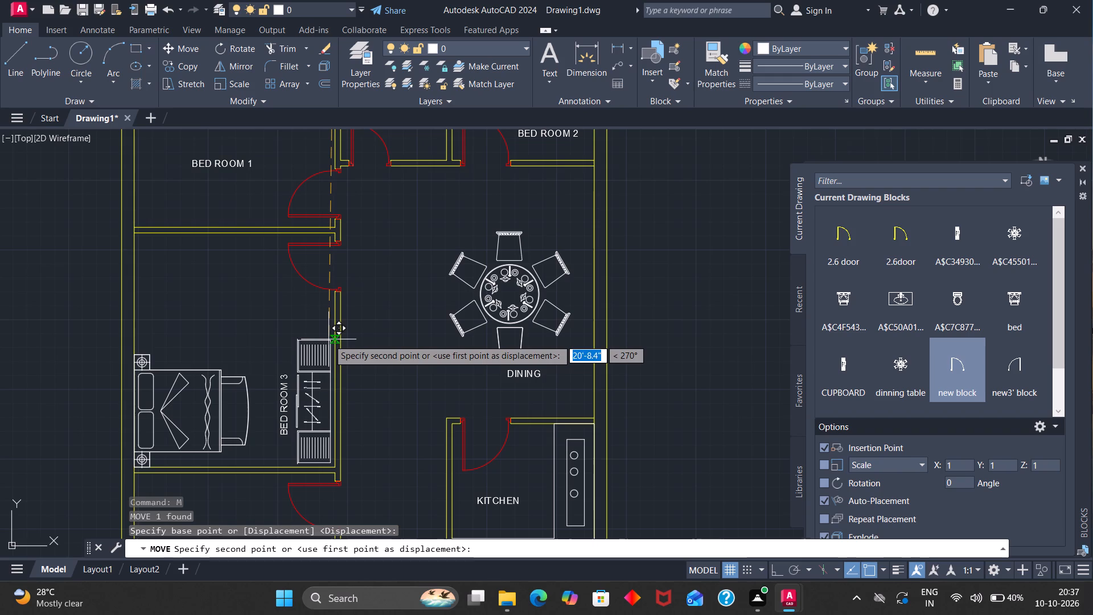
pyautogui.scroll(-2, 328, 339)
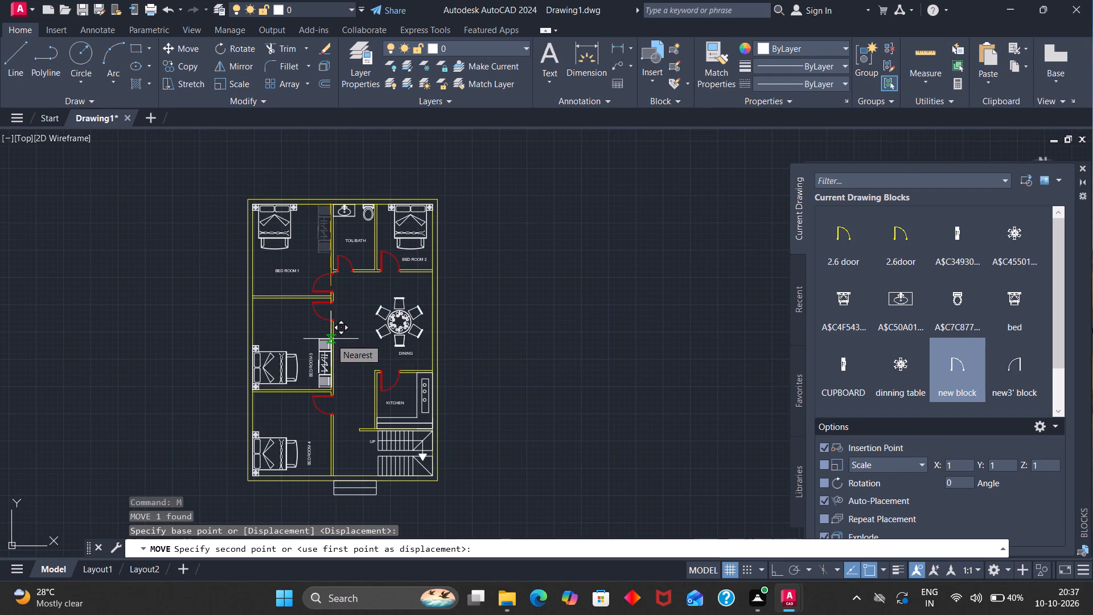
pyautogui.scroll(1, 330, 427)
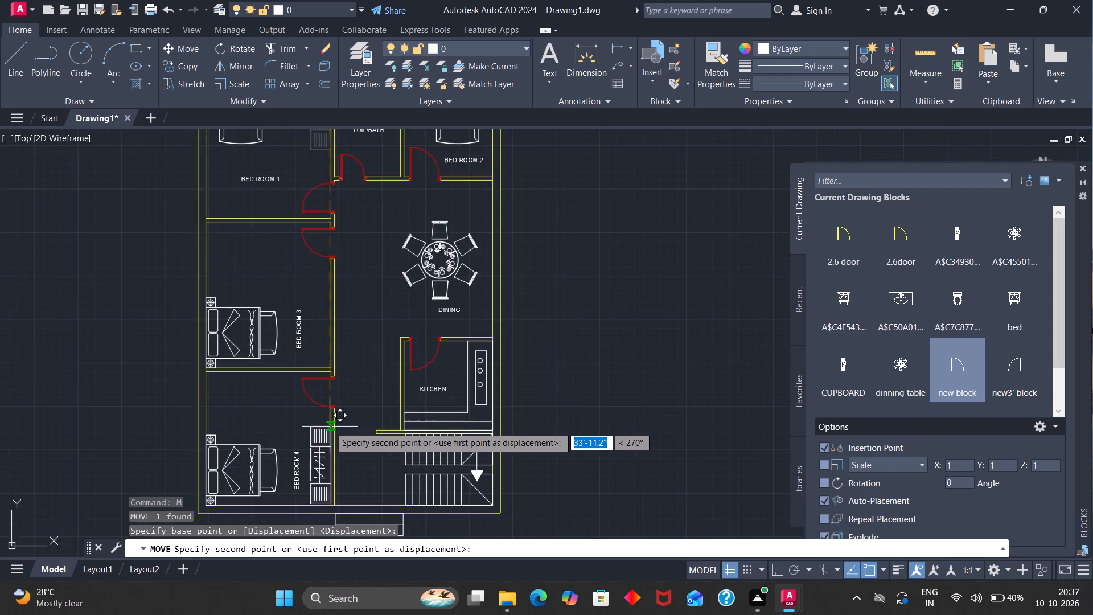
pyautogui.scroll(1, 330, 427)
pyautogui.scroll(-1, 326, 425)
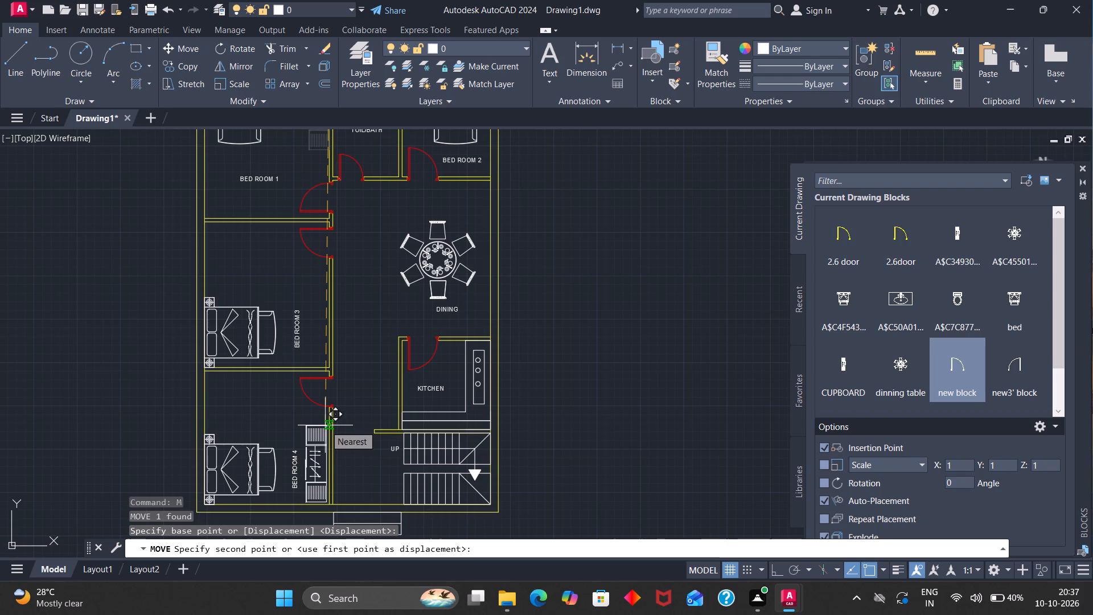
pyautogui.click(291, 234)
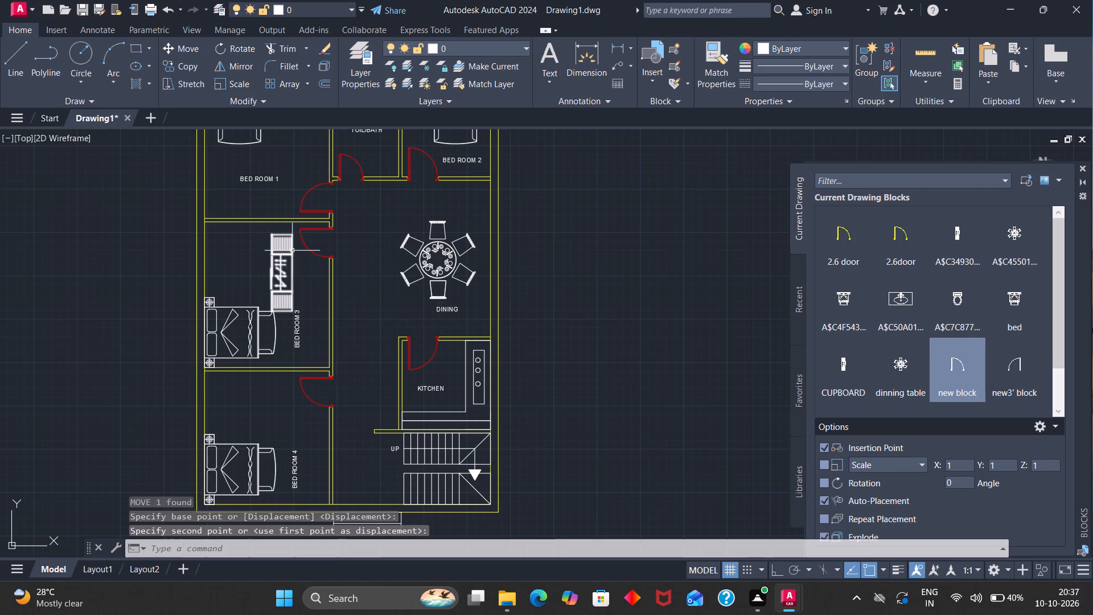
# Rotate the Bed Room 3 cupboard 90° counterclockwise about its upper-left corner so it lies horizontally.
pyautogui.write('RO')
pyautogui.press('Return')
pyautogui.click(269, 234)
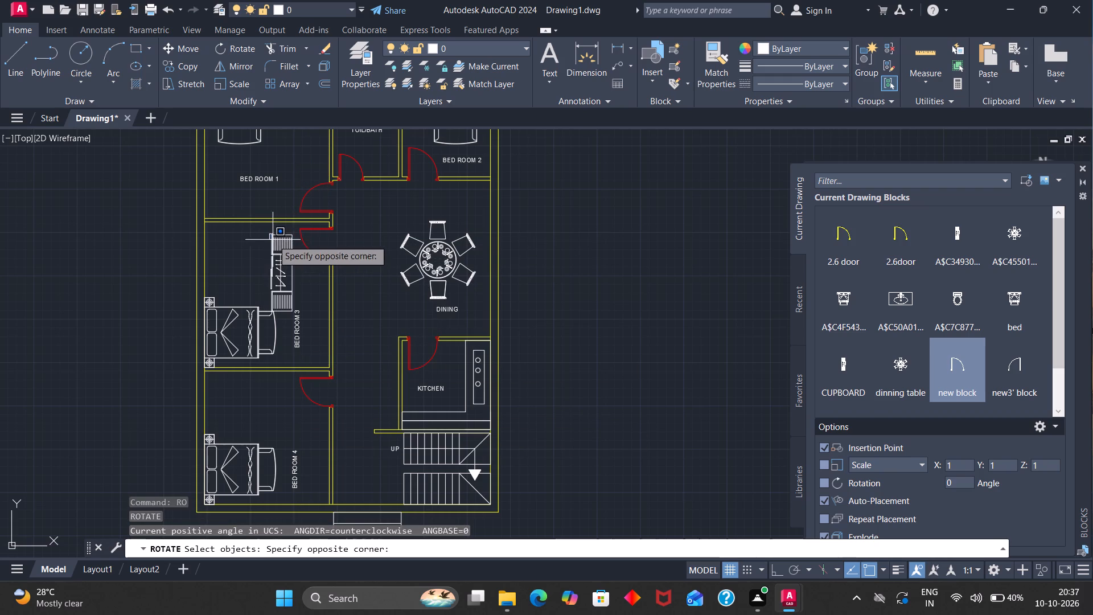
pyautogui.click(273, 240)
pyautogui.click(274, 240)
pyautogui.press('Return')
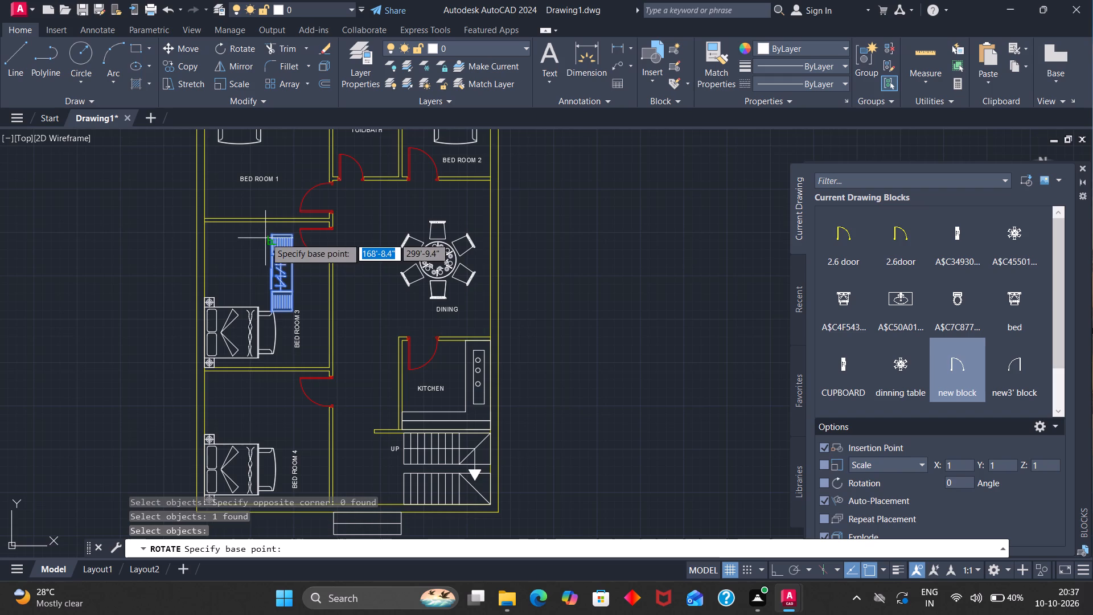
pyautogui.click(269, 236)
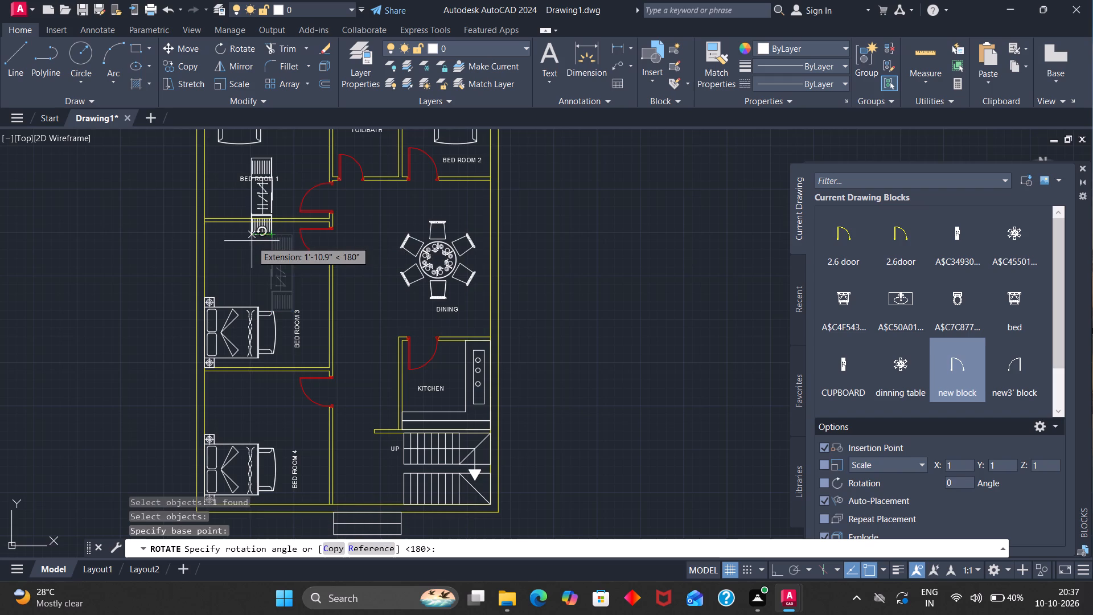
pyautogui.click(274, 206)
# Move the cupboard by its upper-left corner into the Bed Room 3 corner between the outer wall and the Bed Room 1 partition.
pyautogui.click(276, 218)
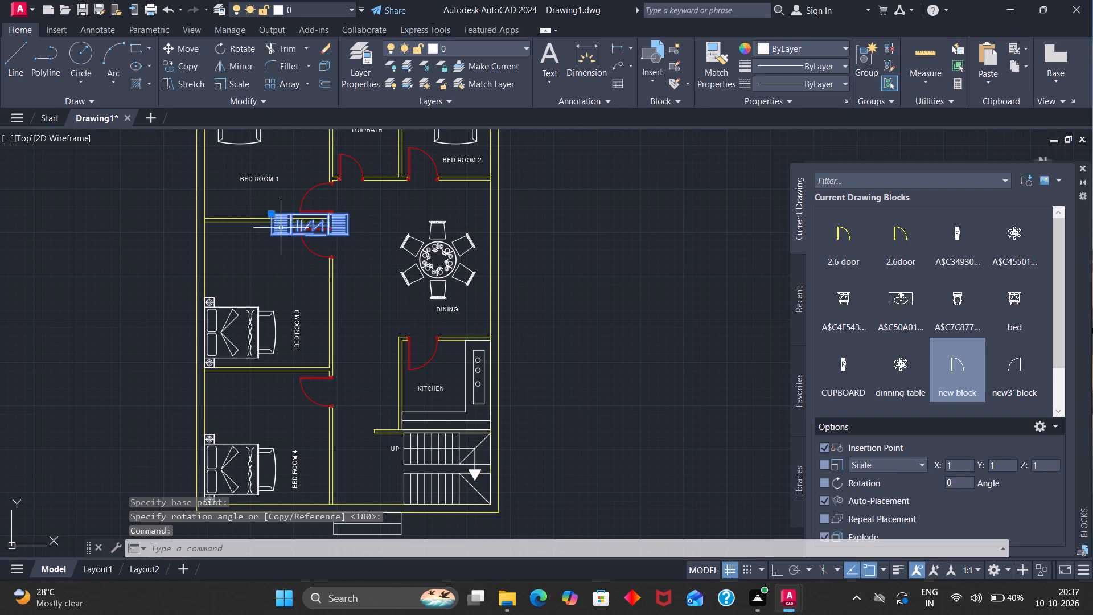
pyautogui.press('m')
pyautogui.press('Return')
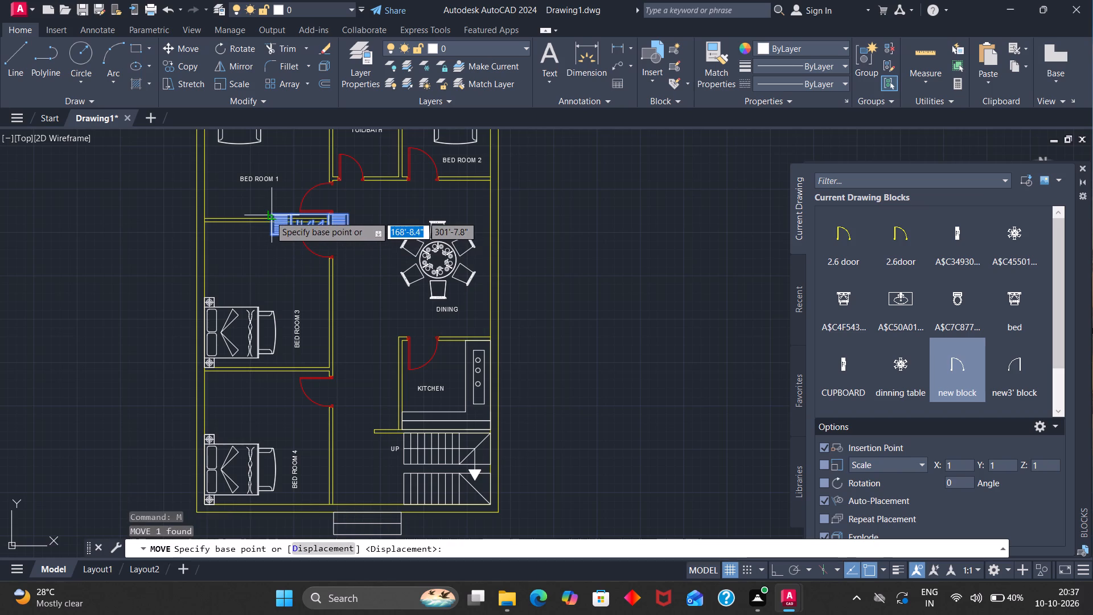
pyautogui.click(271, 214)
pyautogui.scroll(2, 202, 236)
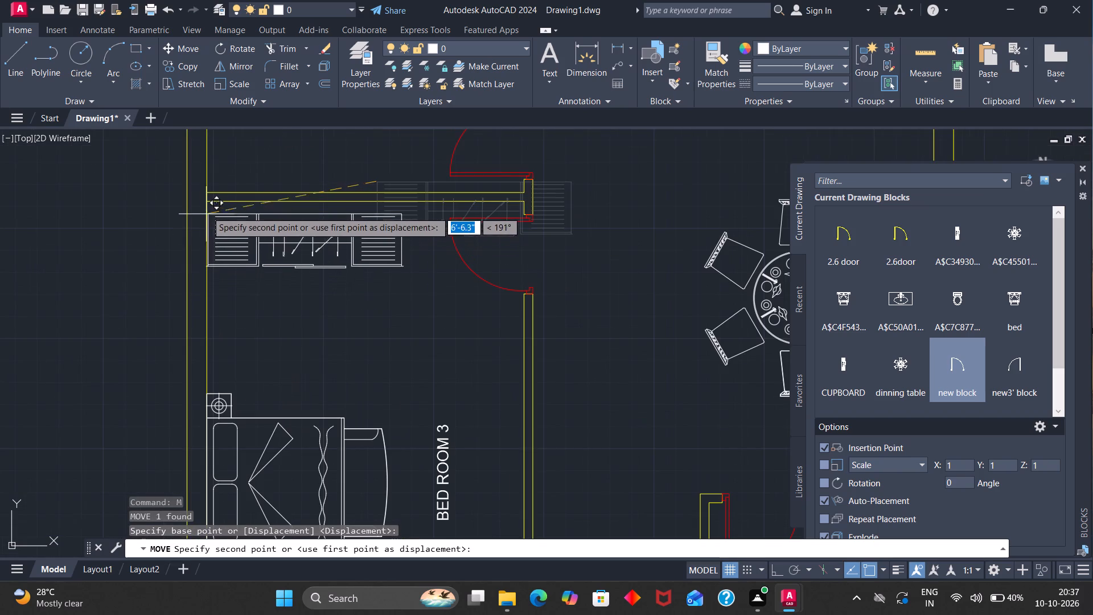
pyautogui.click(208, 207)
# Insert the cupboard block whose name starts with A$C34930 in the empty area outside the plan, beyond Bed Room 2.
pyautogui.scroll(-2, 260, 245)
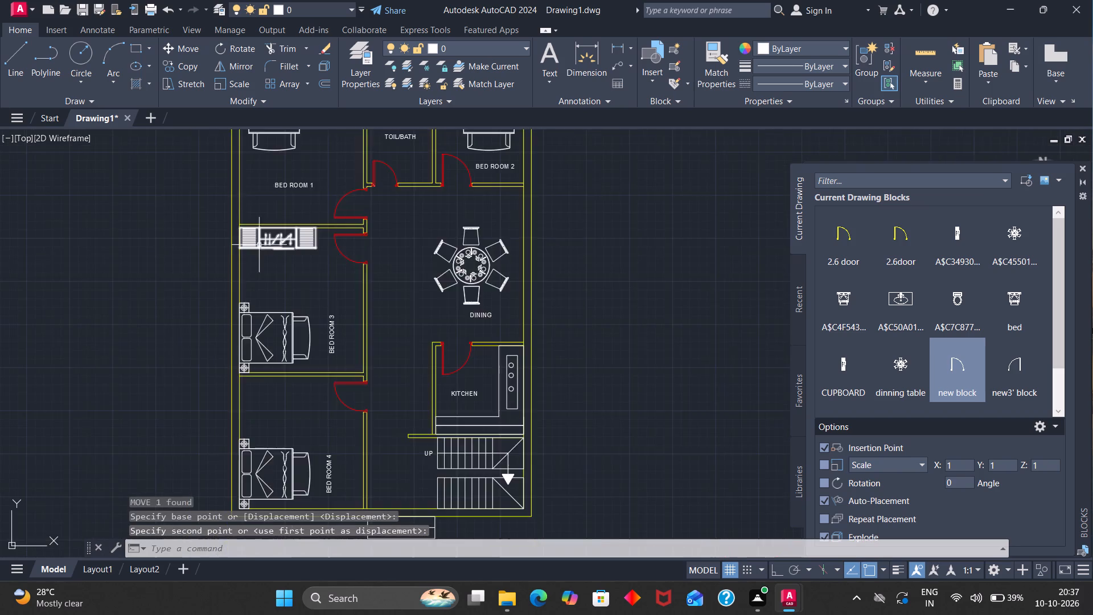
pyautogui.scroll(-2, 258, 245)
pyautogui.scroll(2, 286, 172)
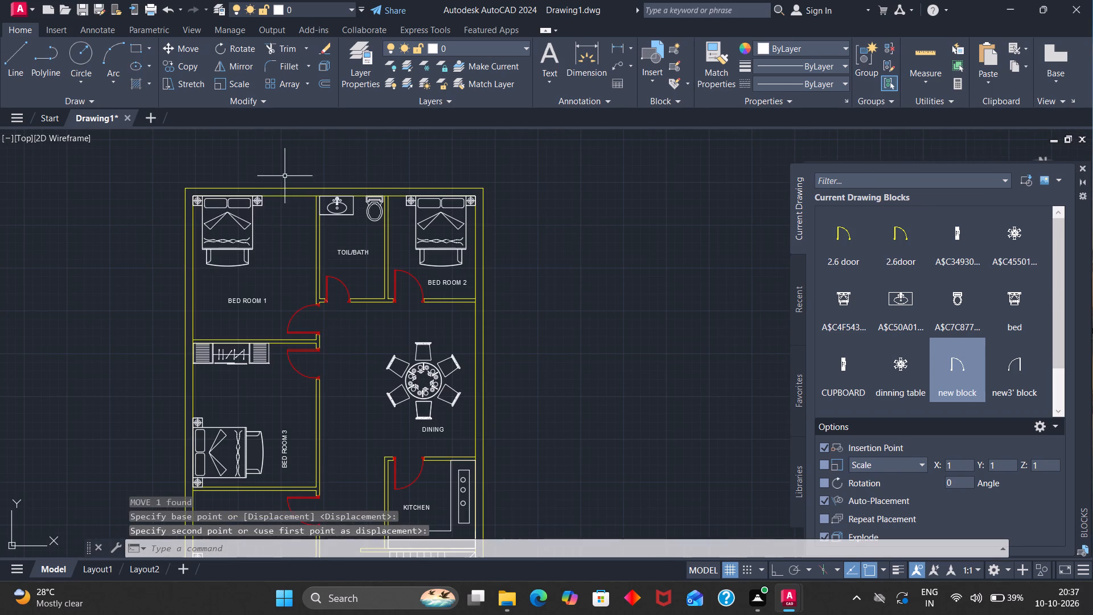
pyautogui.click(952, 240)
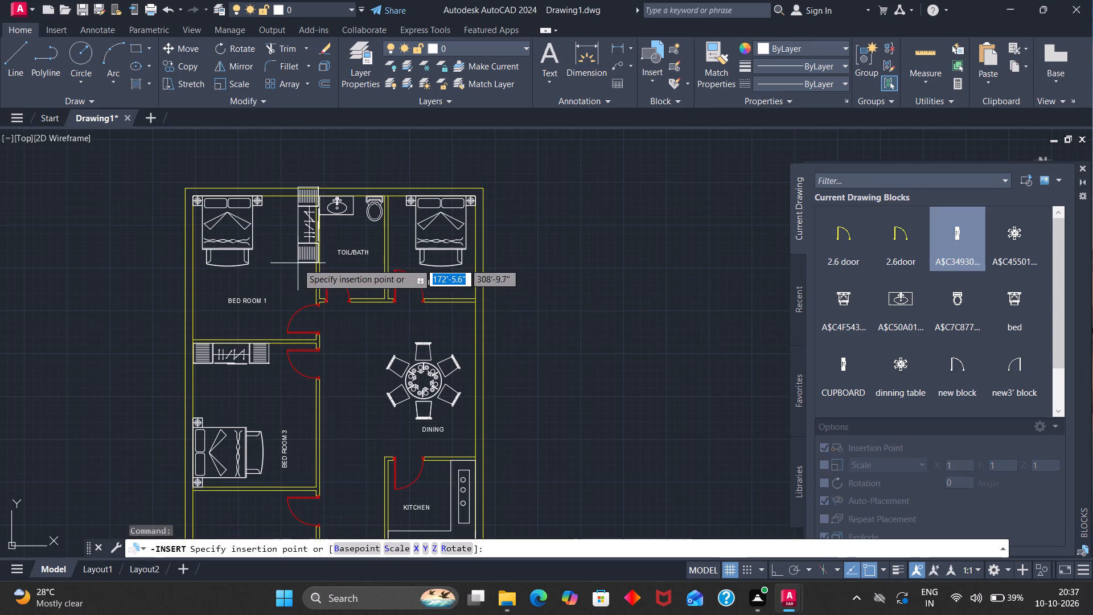
pyautogui.click(600, 311)
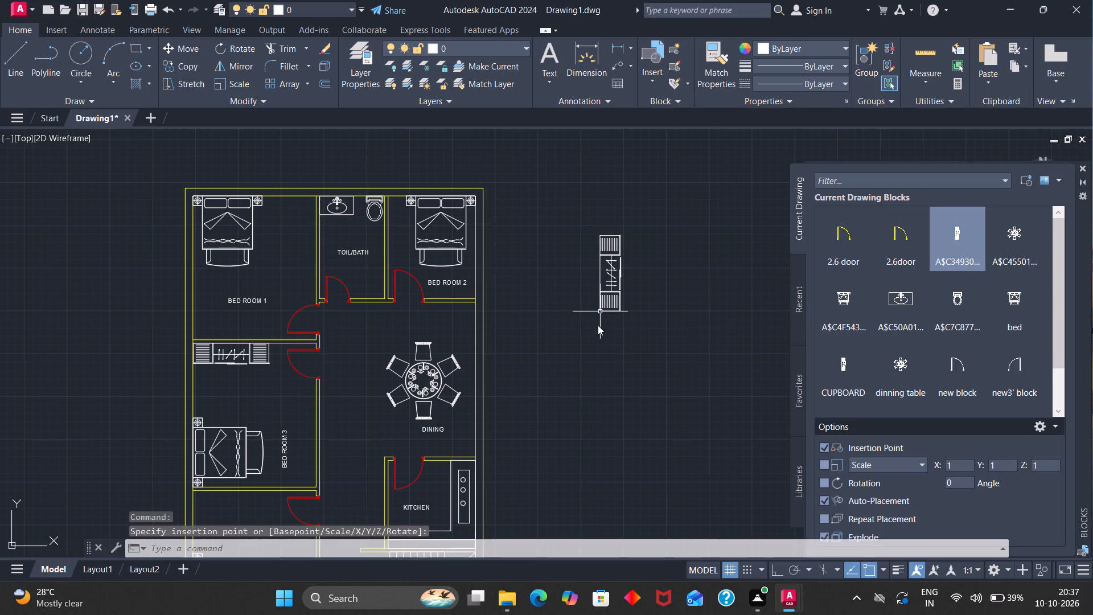
# Group all the loose parts of the newly inserted cupboard outside the plan into one object.
pyautogui.click(607, 311)
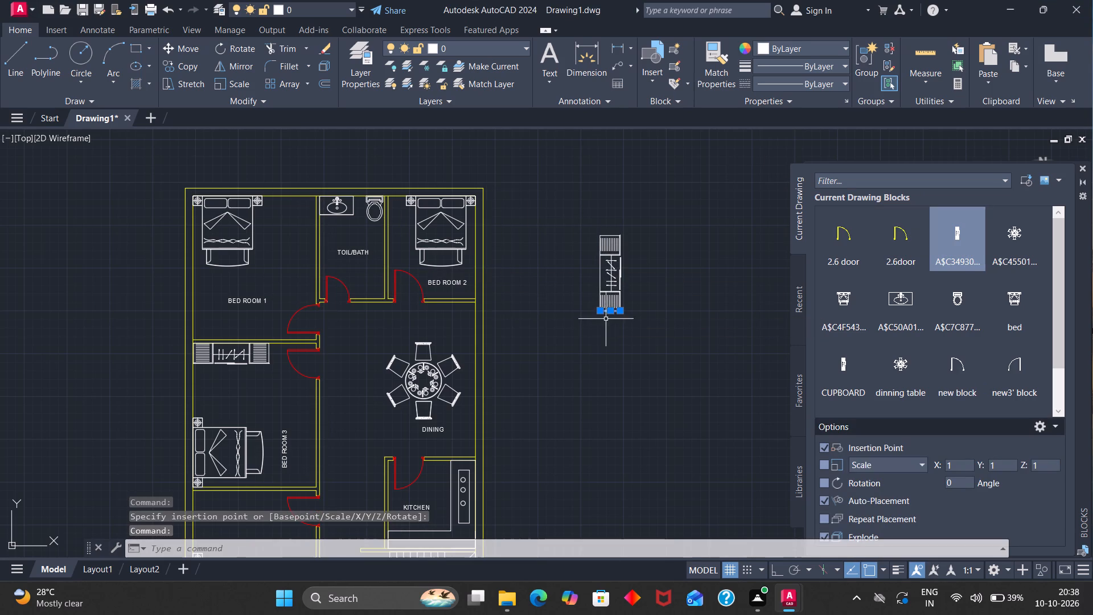
pyautogui.press('Escape')
pyautogui.moveTo(663, 194); pyautogui.dragTo(598, 325)
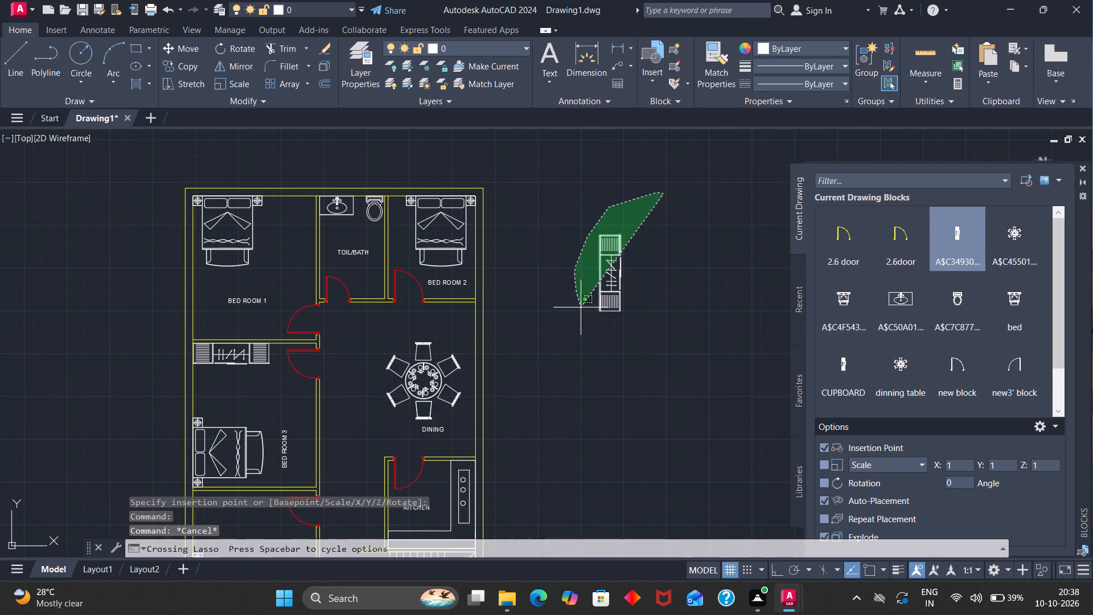
pyautogui.moveTo(598, 325); pyautogui.dragTo(637, 327)
pyautogui.press('m')
pyautogui.press('i')
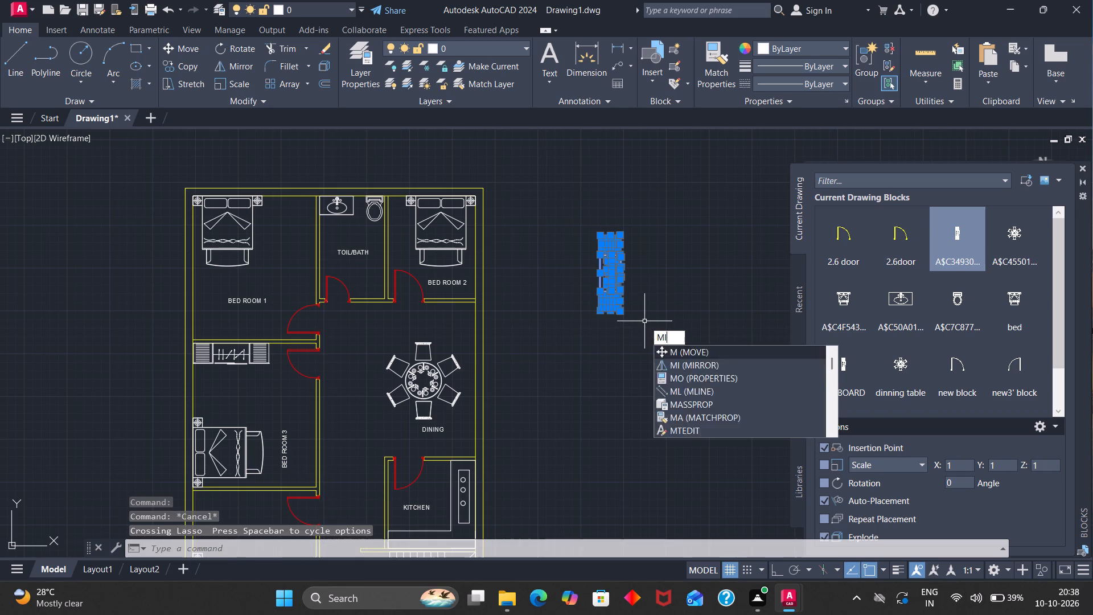
pyautogui.press('BackSpace')
pyautogui.press('BackSpace')
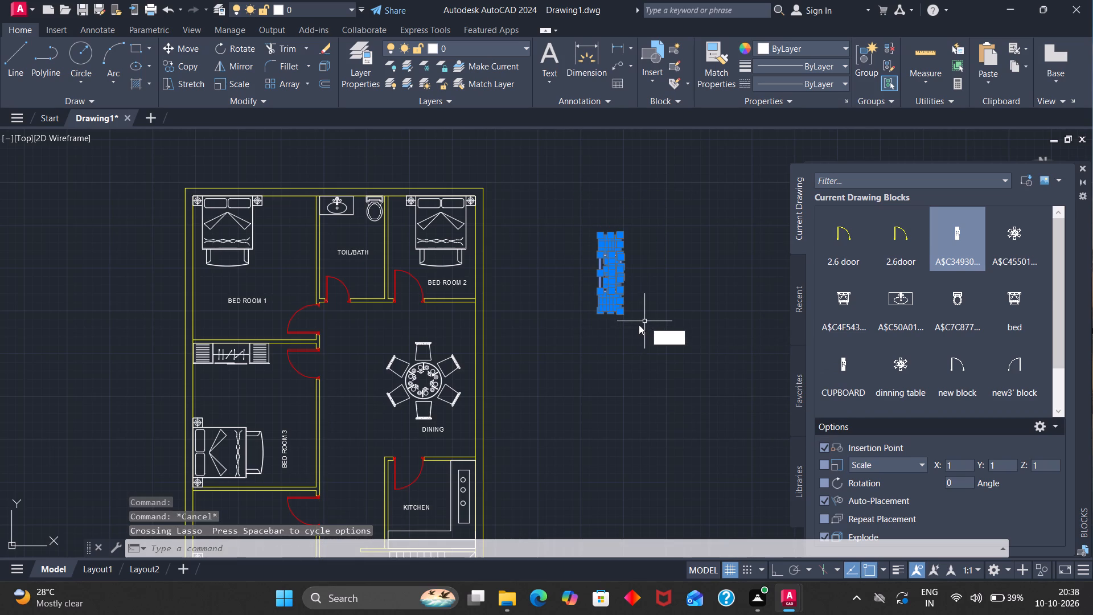
pyautogui.press('g')
pyautogui.press('Return')
pyautogui.click(601, 286)
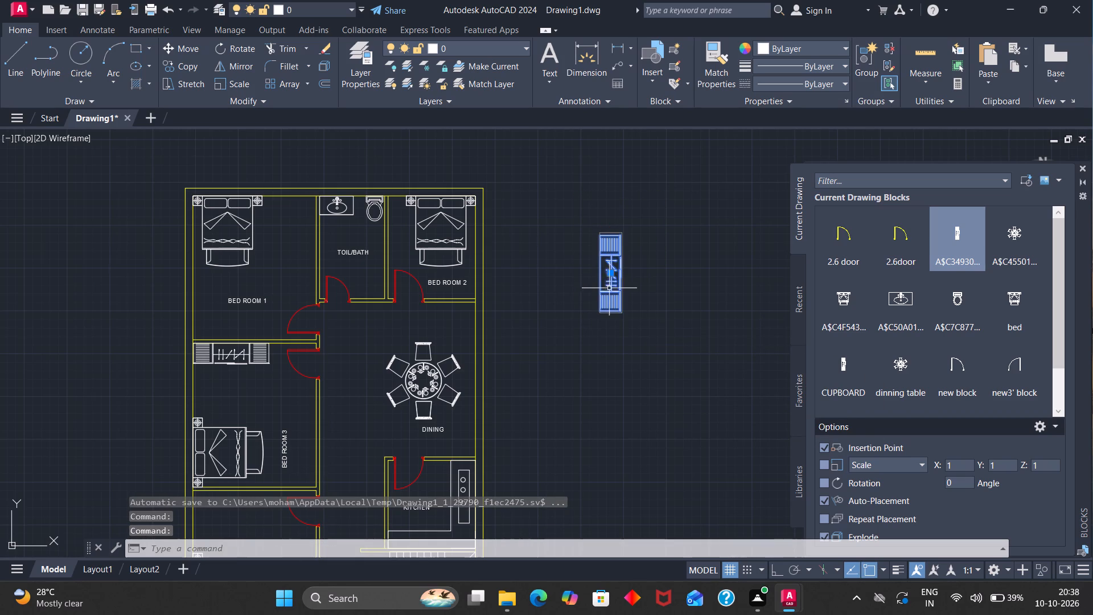
# Mirror the grouped cupboard outside the plan about its left vertical edge, keeping the original.
pyautogui.write('MI')
pyautogui.press('Return')
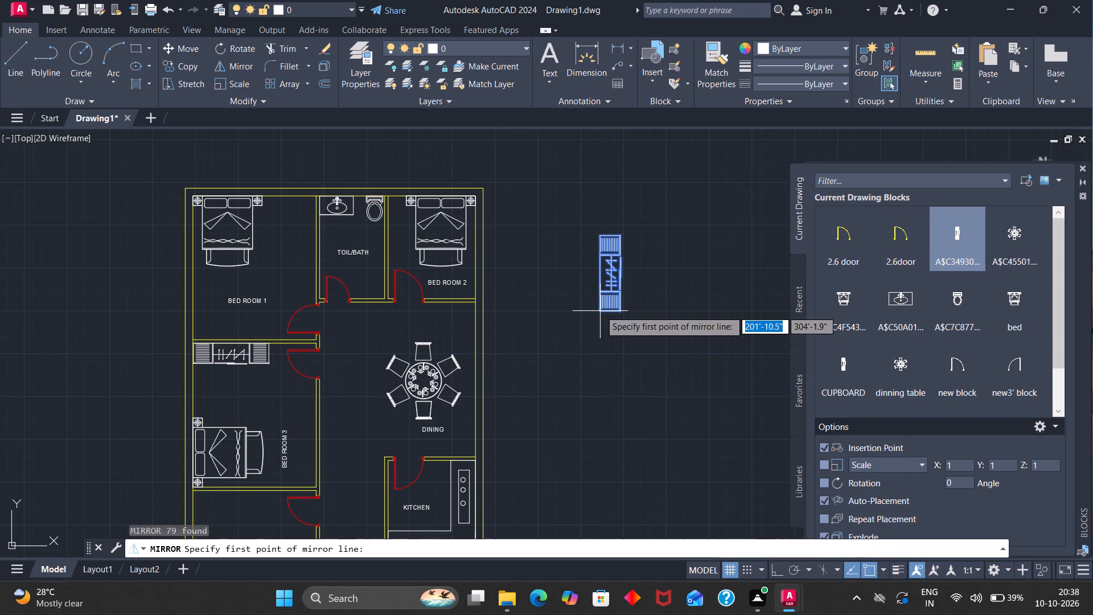
pyautogui.click(600, 310)
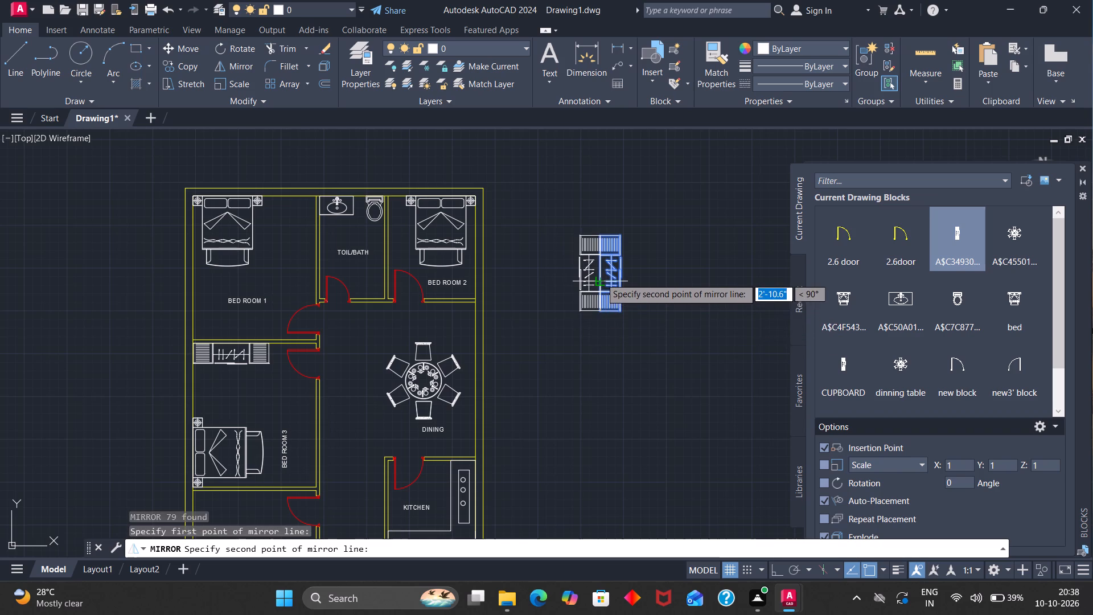
pyautogui.click(601, 278)
pyautogui.moveTo(623, 330); pyautogui.dragTo(601, 278)
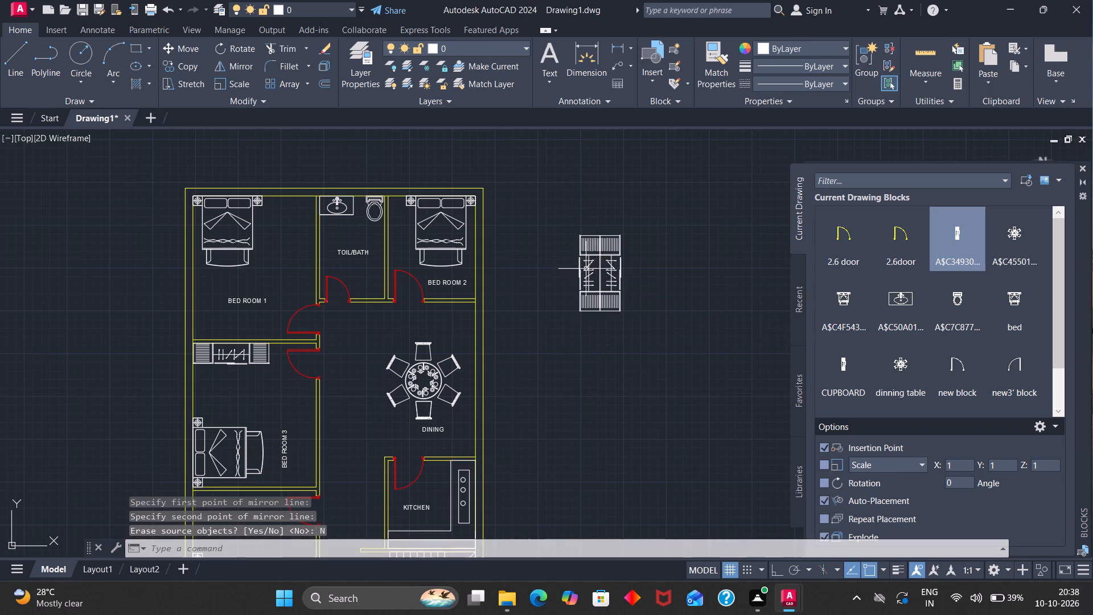
# Move the mirrored cupboard by its upper-right corner into the Bed Room 1 corner between the outer wall and the toilet/bath partition.
pyautogui.click(587, 248)
pyautogui.press('m')
pyautogui.press('Return')
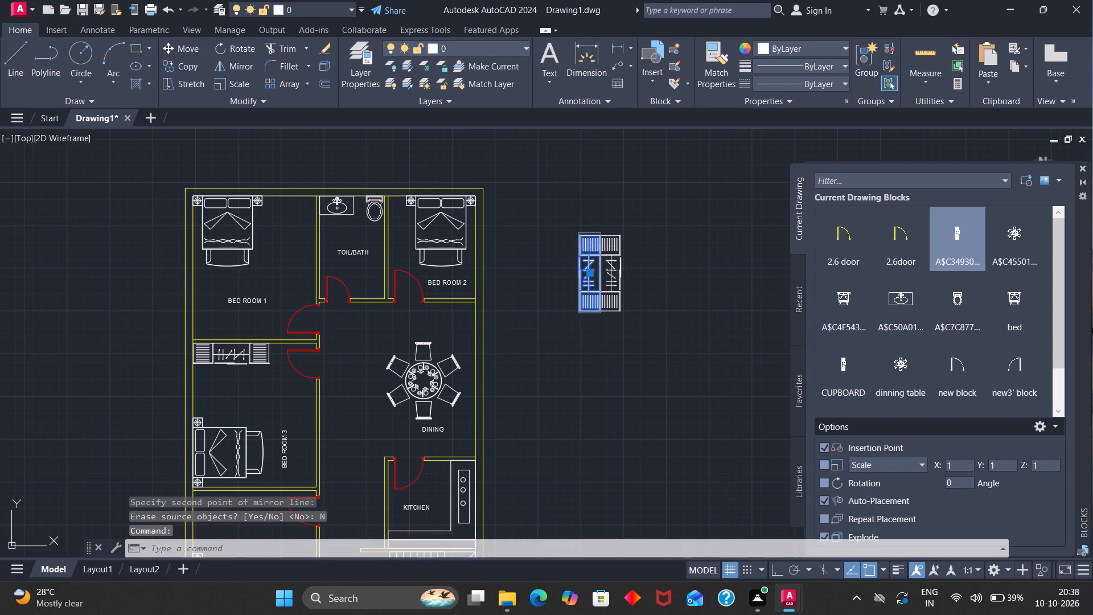
pyautogui.click(598, 234)
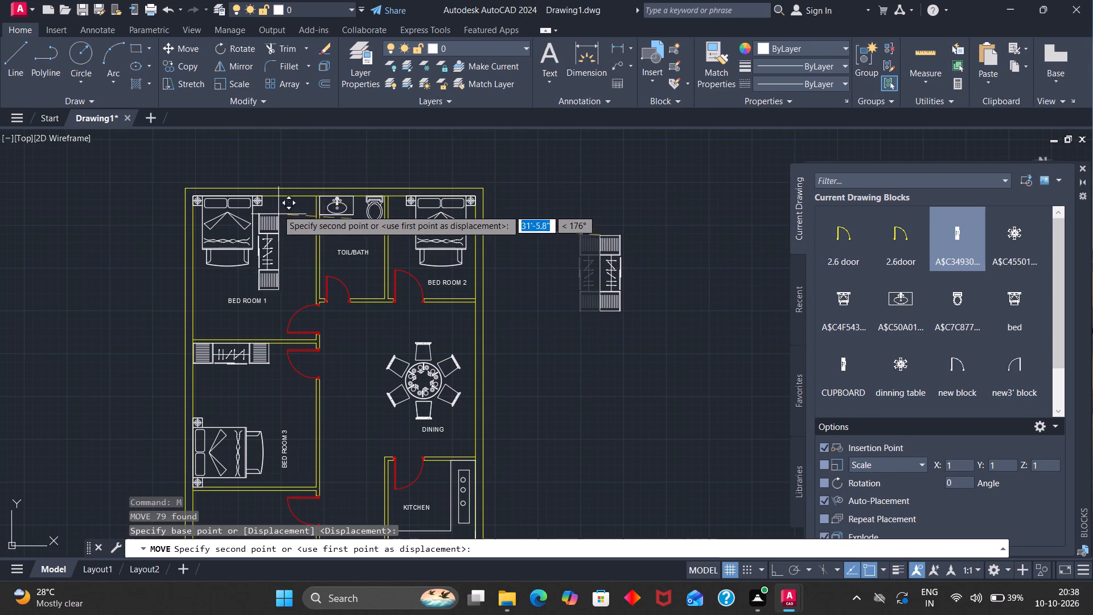
pyautogui.scroll(3, 294, 194)
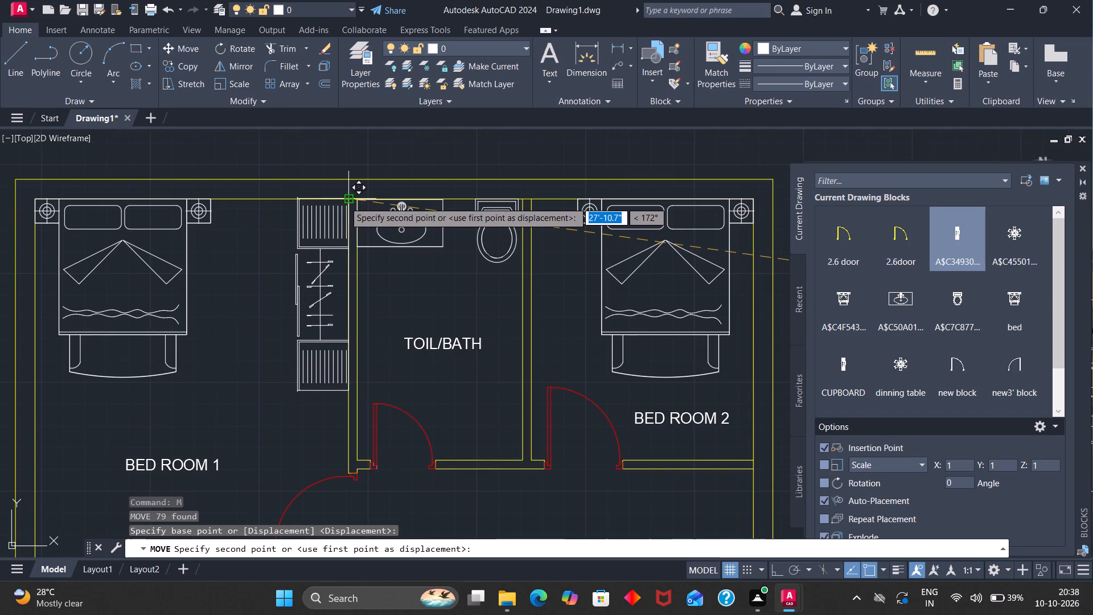
pyautogui.click(344, 202)
# Rotate the remaining cupboard outside the plan 90° clockwise about its upper-right corner so it lies horizontally.
pyautogui.scroll(-4, 363, 219)
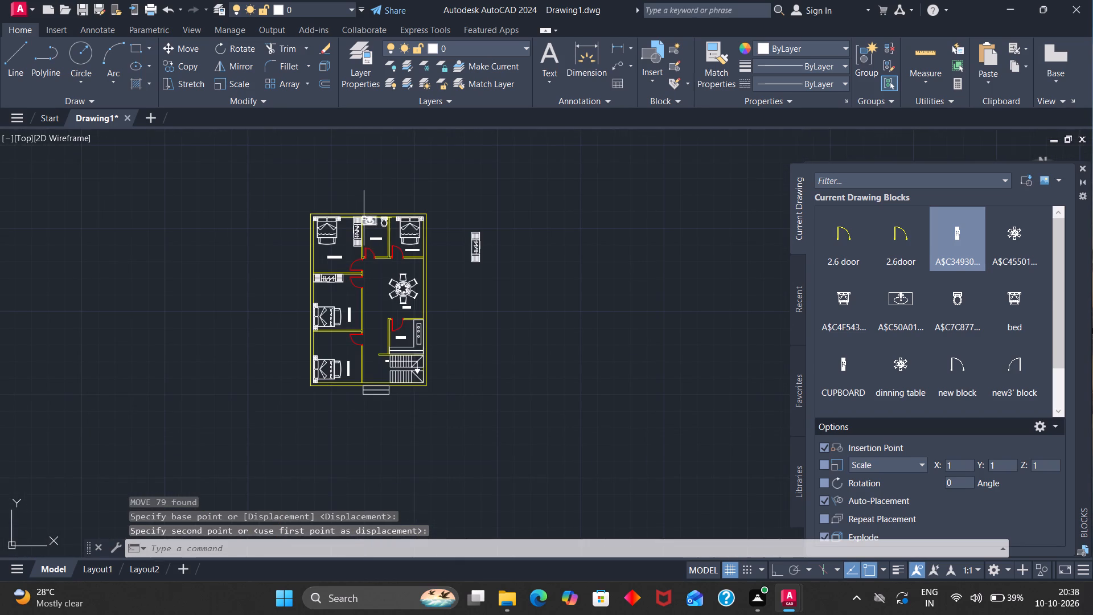
pyautogui.click(479, 236)
pyautogui.press('r')
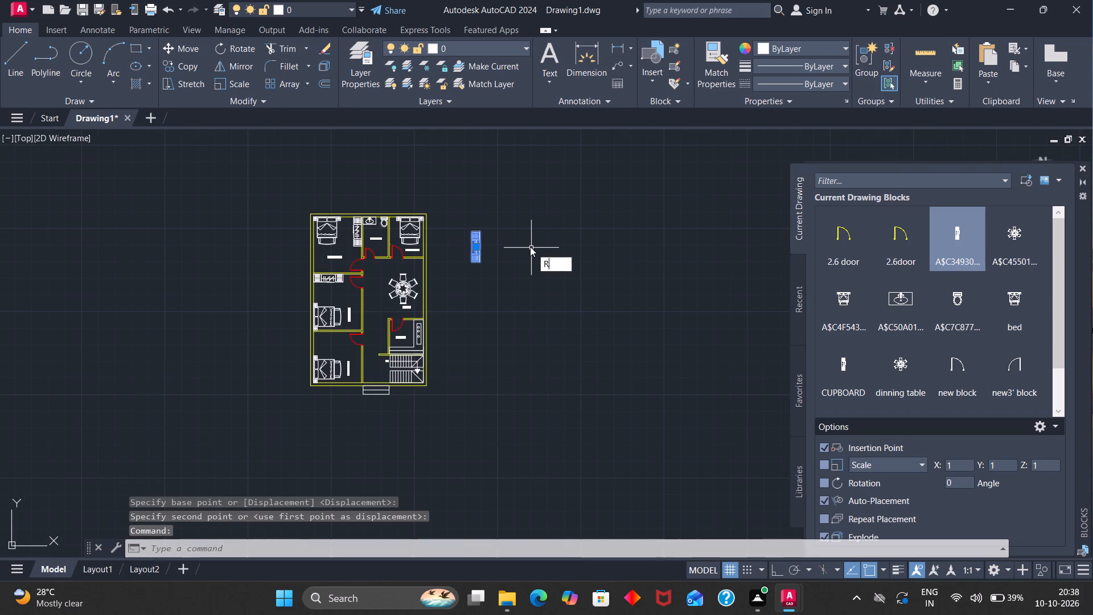
pyautogui.press('o')
pyautogui.press('Return')
pyautogui.scroll(-1, 483, 232)
pyautogui.scroll(2, 483, 232)
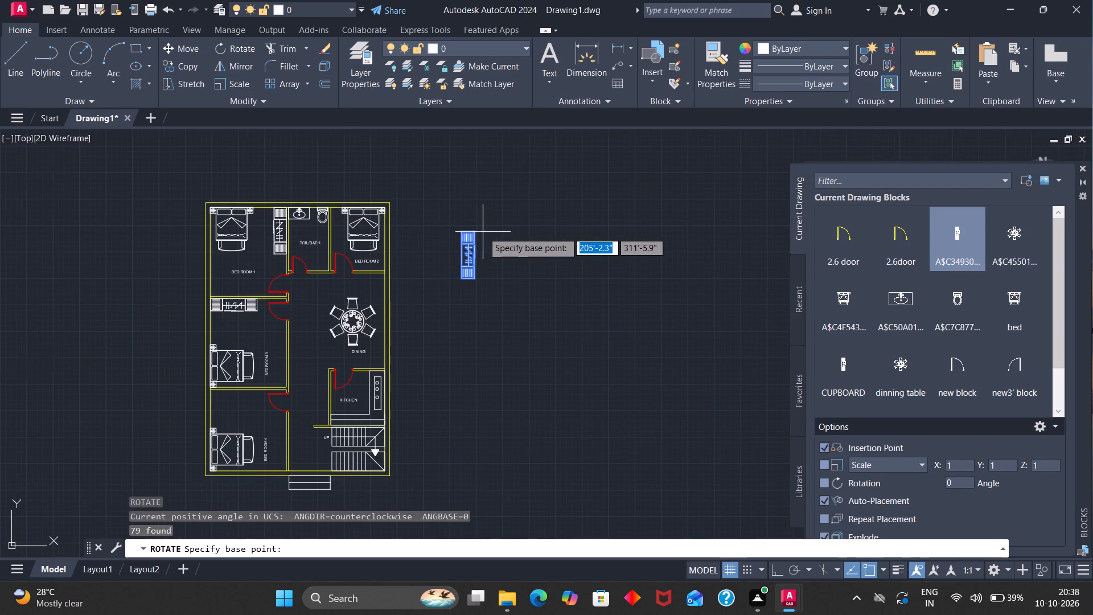
pyautogui.click(474, 233)
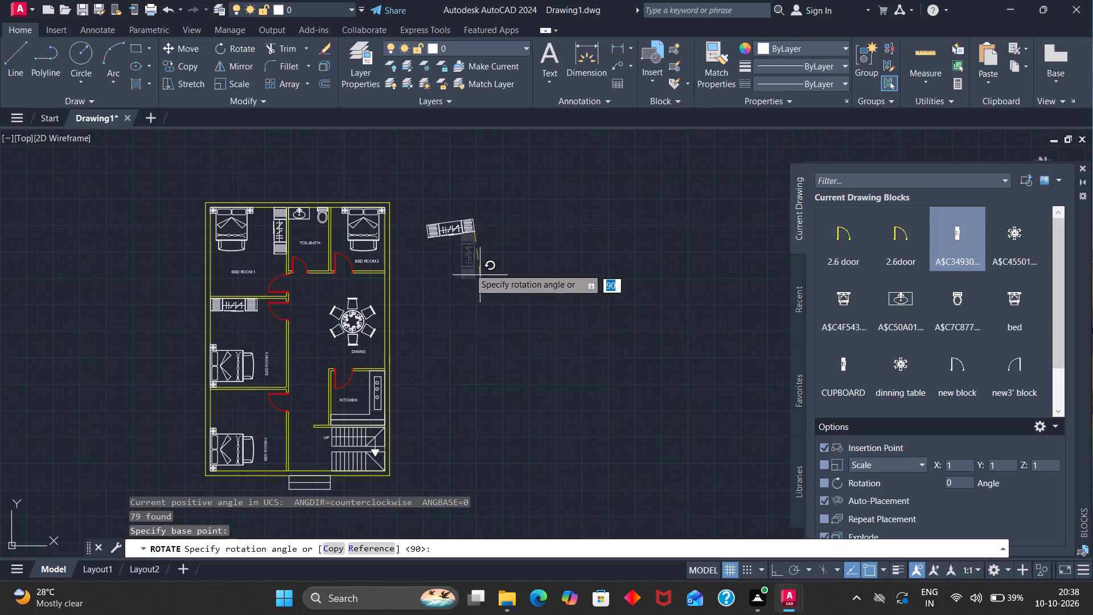
pyautogui.click(476, 240)
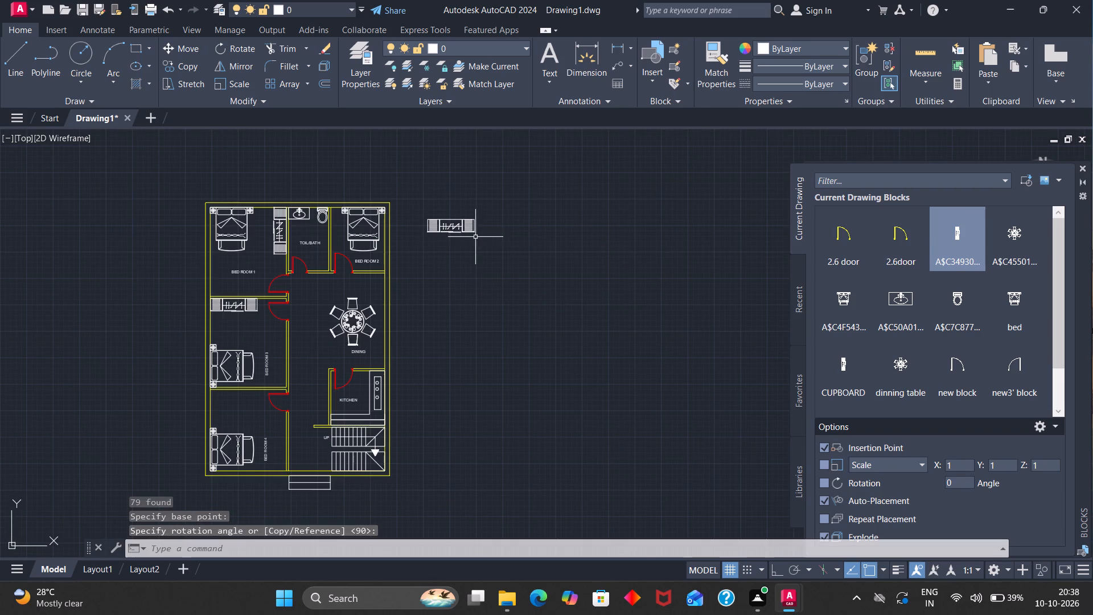
# Move the horizontal cupboard by its upper-left corner into the Bed Room 4 corner between the outer wall and the Bed Room 3 partition.
pyautogui.click(474, 224)
pyautogui.press('m')
pyautogui.press('Return')
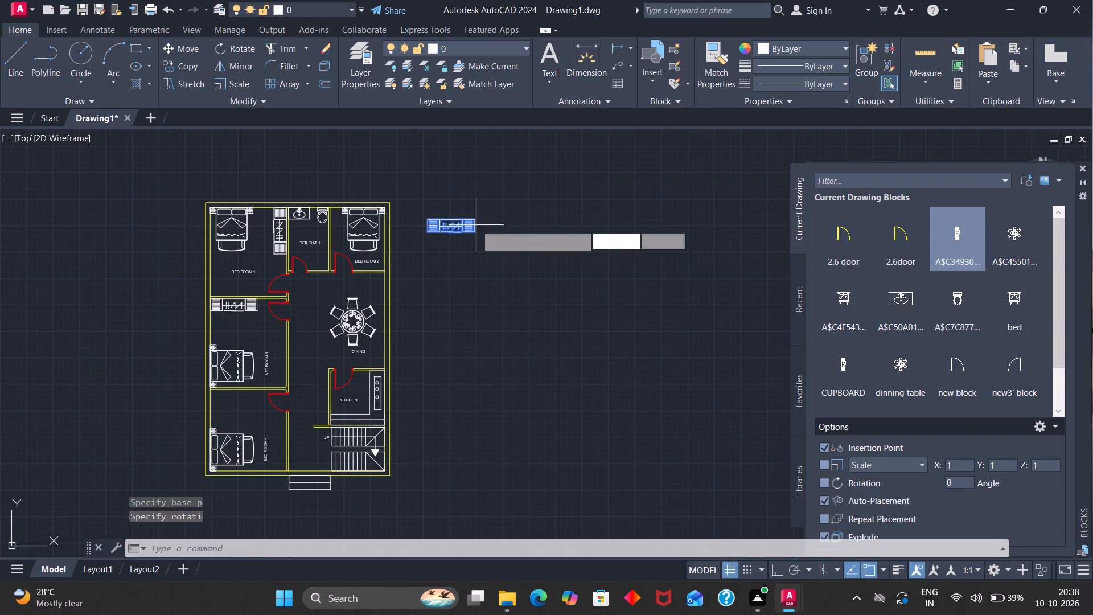
pyautogui.click(427, 217)
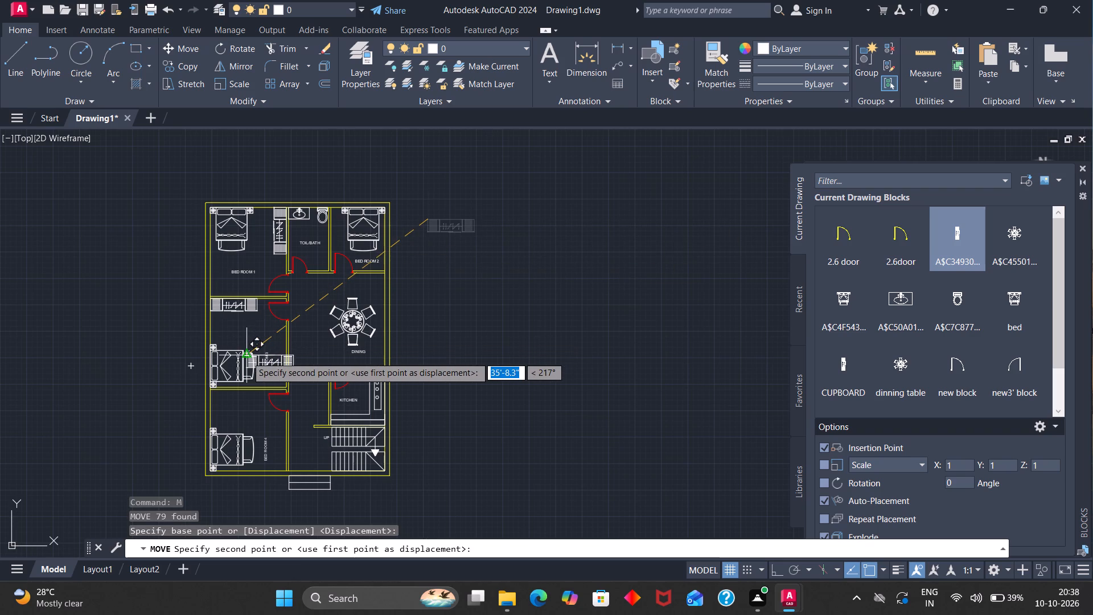
pyautogui.scroll(3, 212, 407)
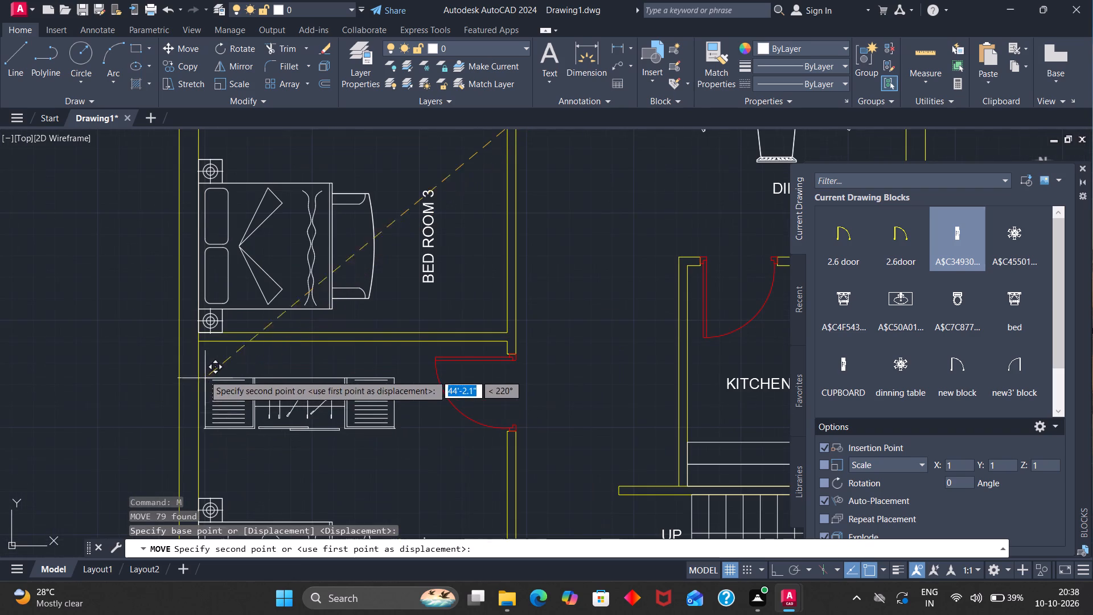
pyautogui.click(199, 345)
# Draw a rectangle about 5'-6" by 8" on Bed Room 1's lower wall, with an arc between its upper corners through its centre.
pyautogui.scroll(-3, 245, 413)
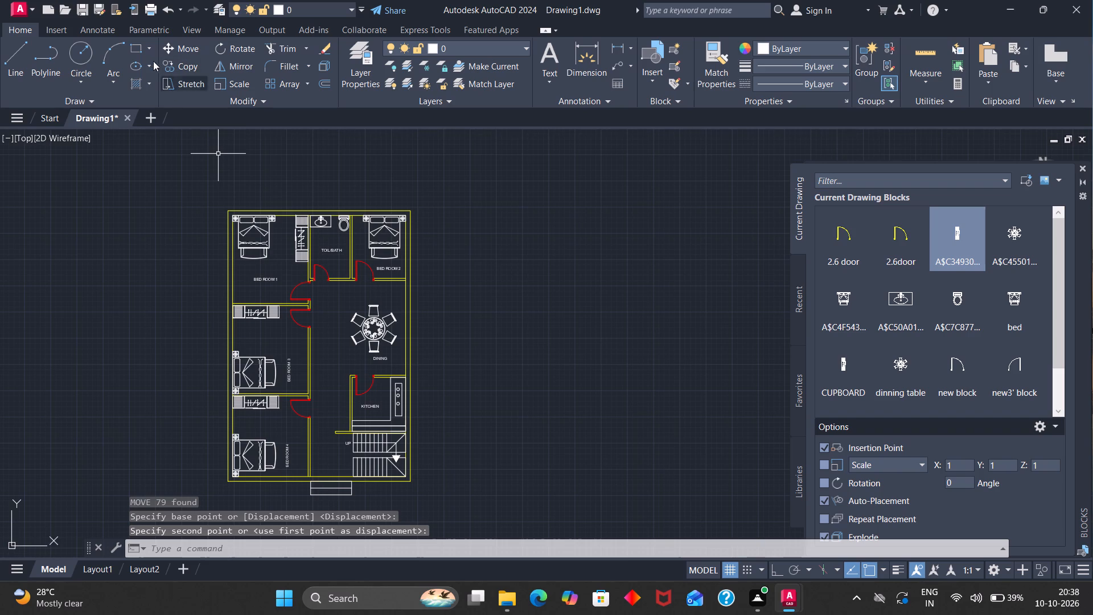
pyautogui.click(135, 47)
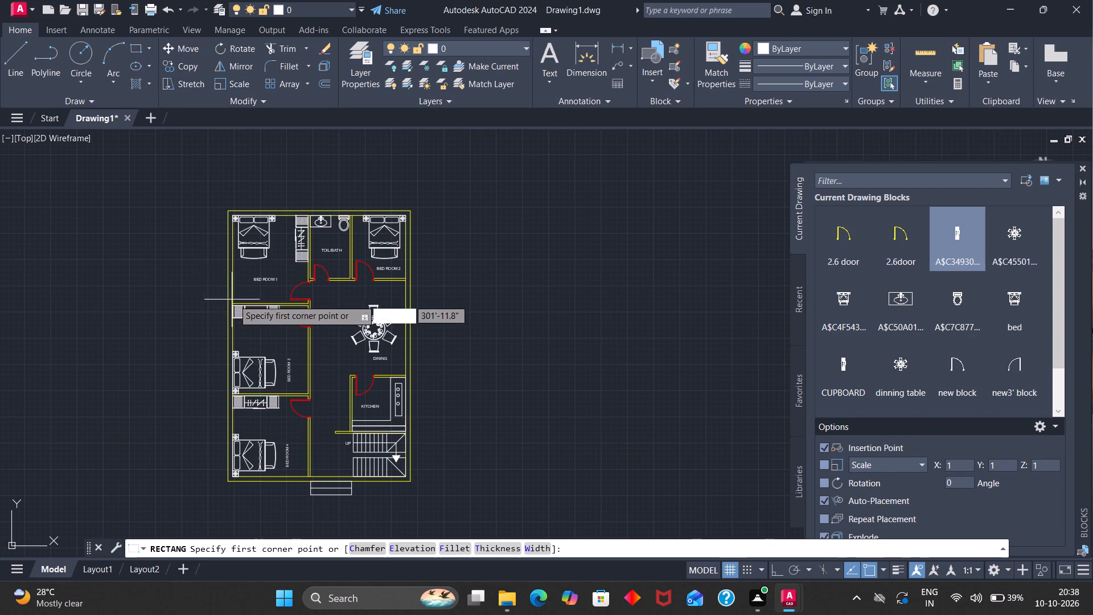
pyautogui.scroll(3, 239, 299)
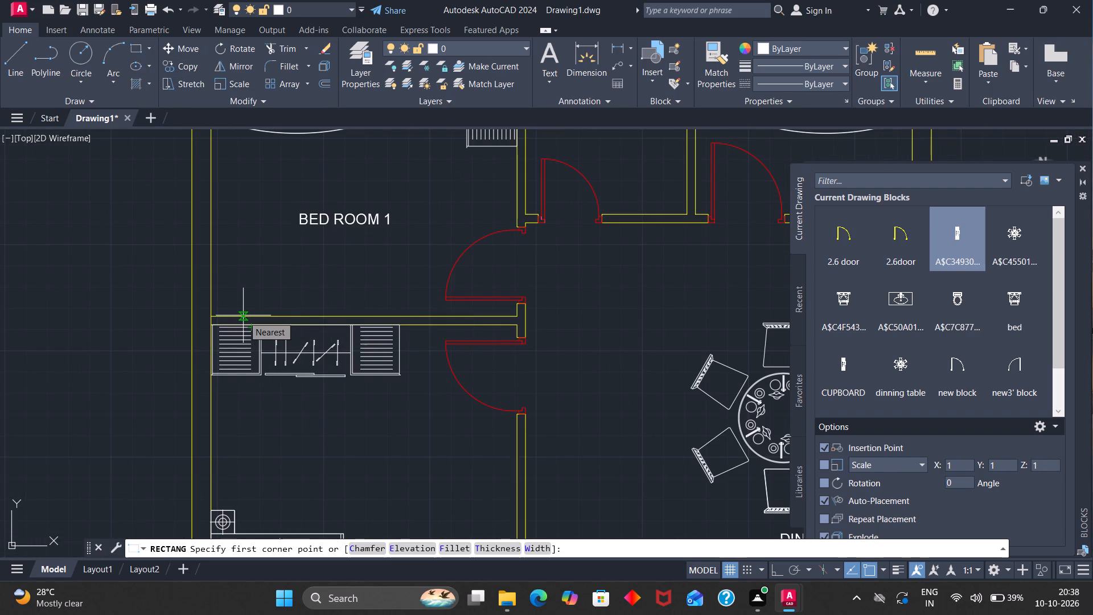
pyautogui.click(242, 316)
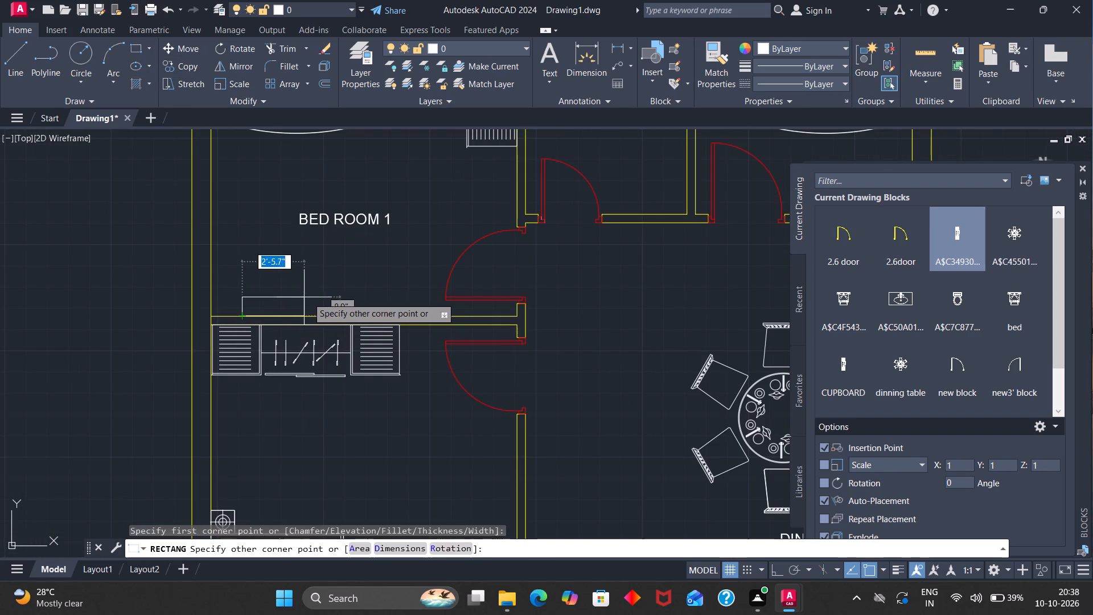
pyautogui.click(382, 299)
pyautogui.click(113, 63)
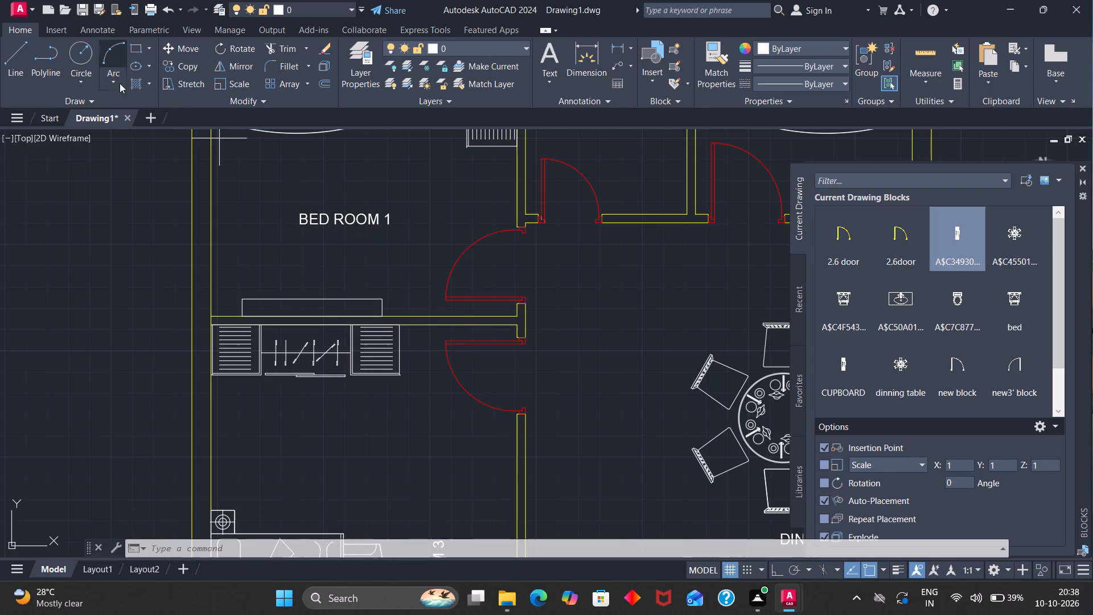
pyautogui.click(240, 300)
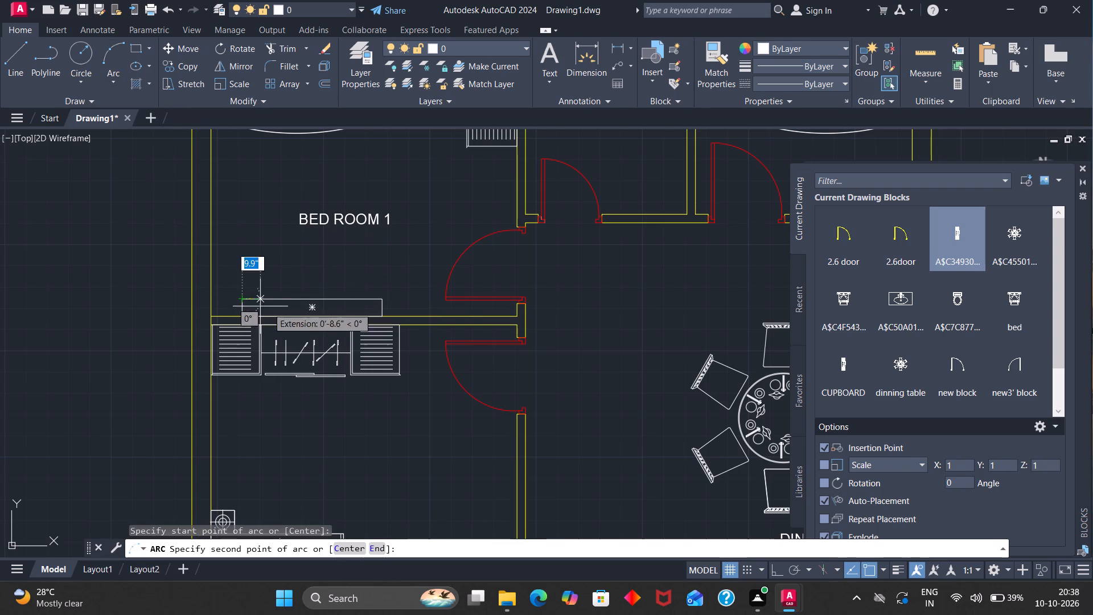
pyautogui.click(313, 306)
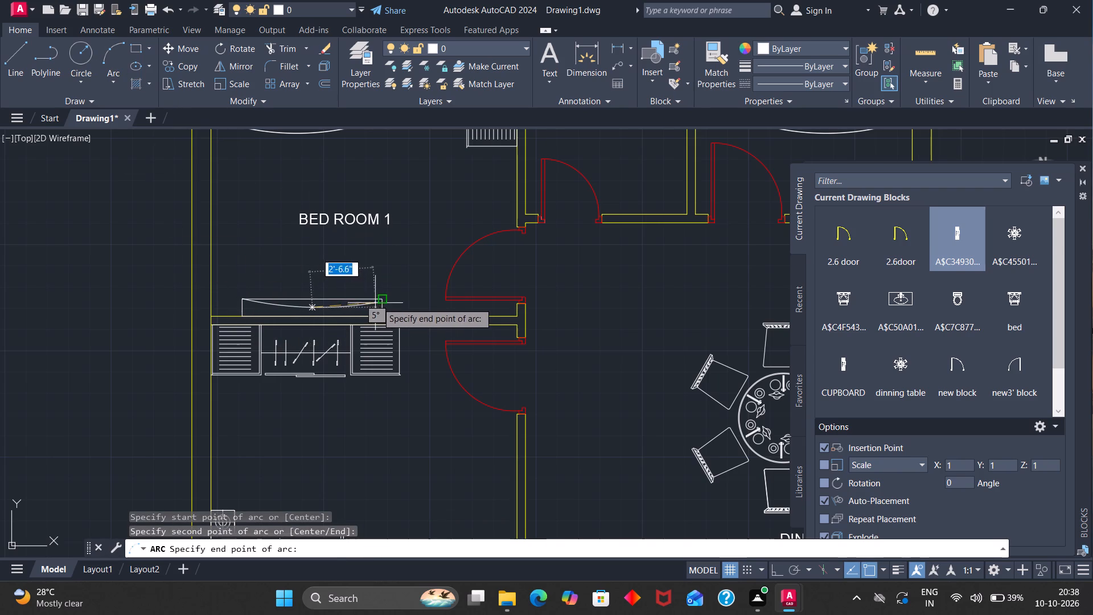
pyautogui.click(381, 302)
# Draw a rectangle about 1' by 5'-5" on Bed Room 3's right wall, with an arc between its left corners through its centre.
pyautogui.scroll(-1, 368, 318)
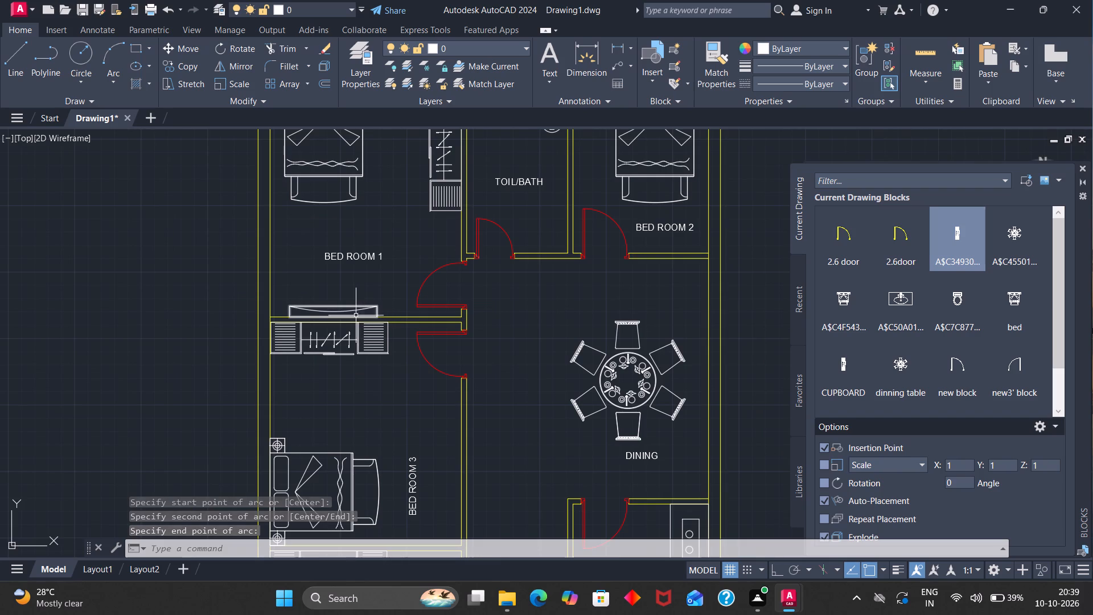
pyautogui.scroll(-1, 398, 349)
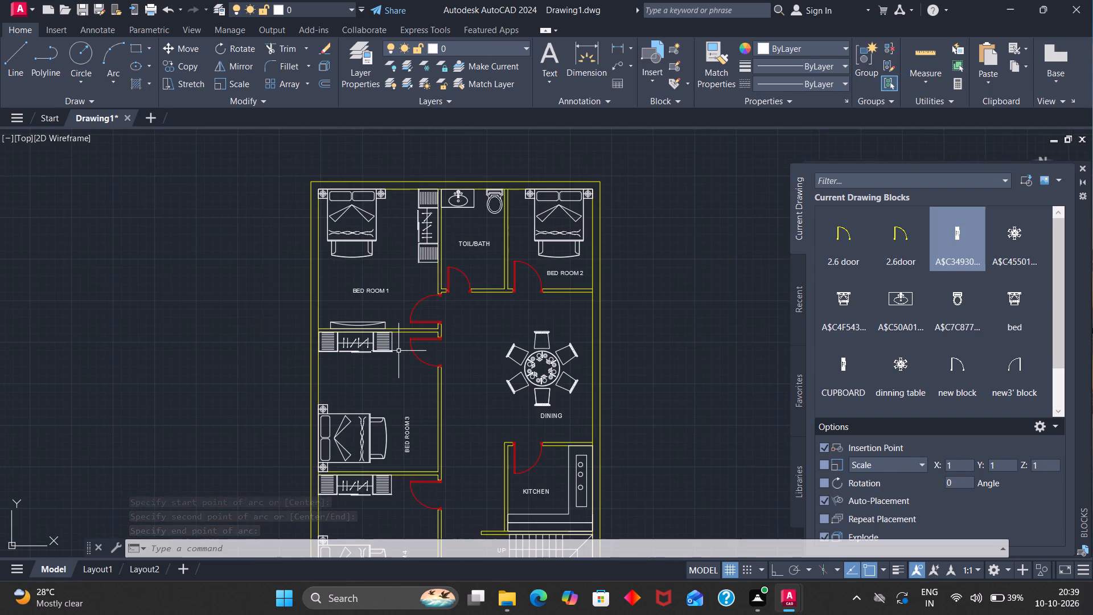
pyautogui.click(131, 51)
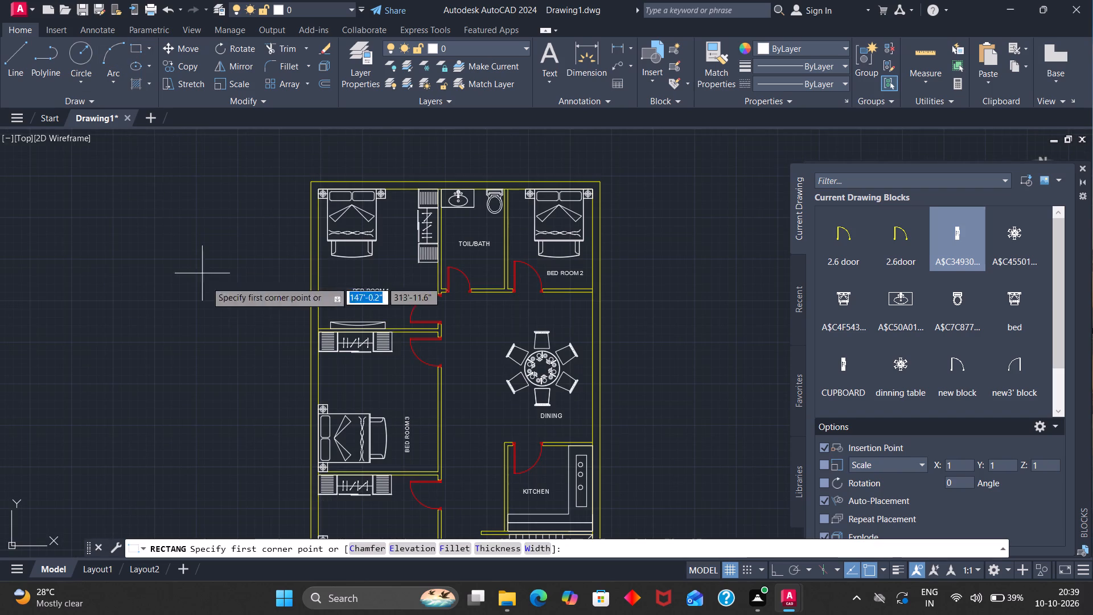
pyautogui.scroll(1, 432, 434)
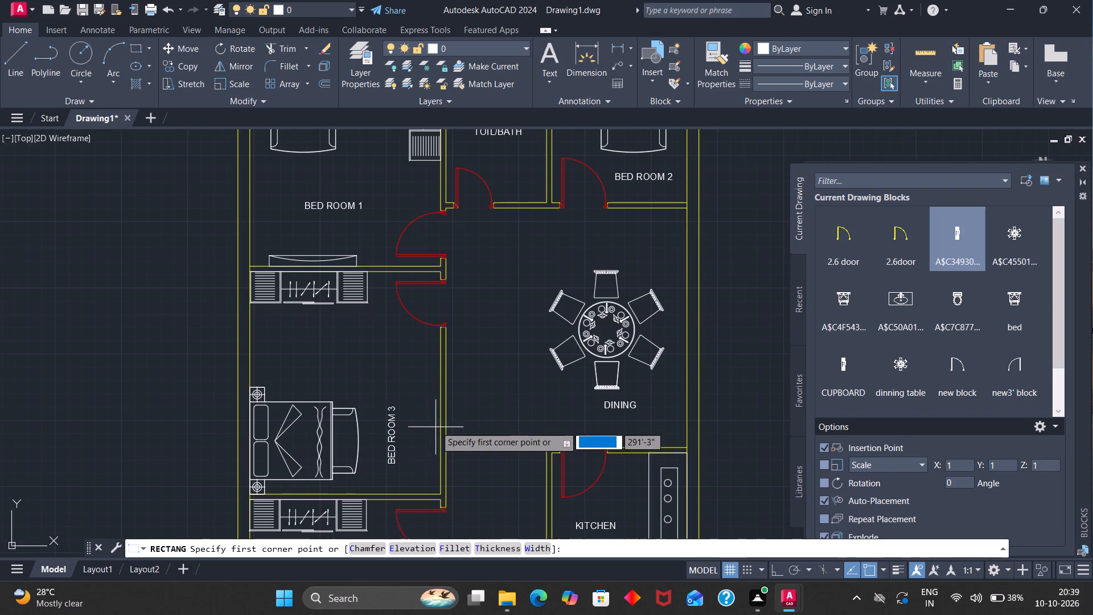
pyautogui.click(439, 387)
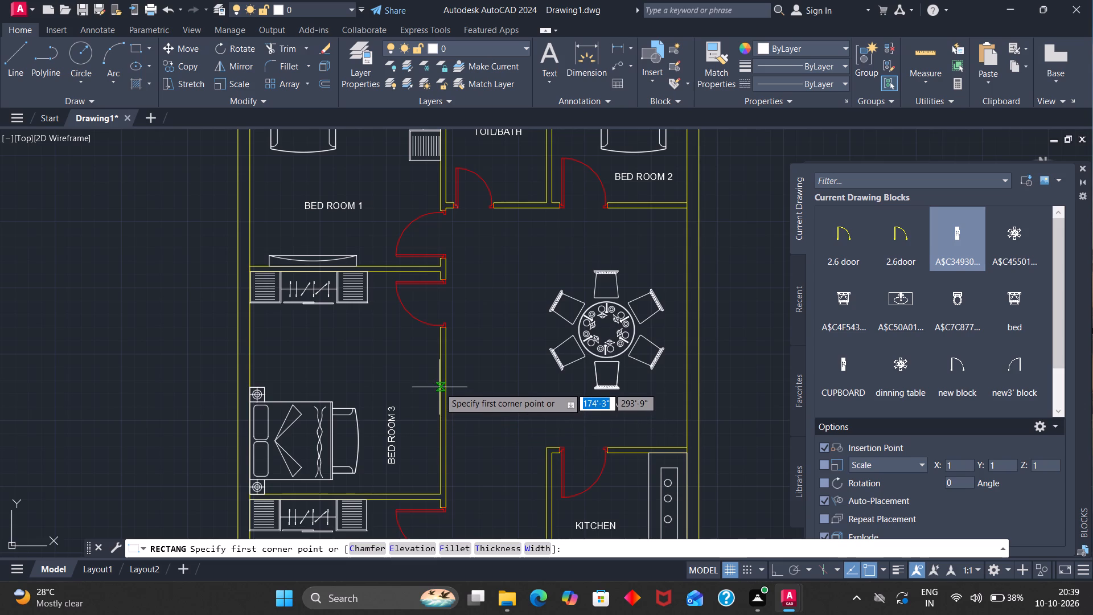
pyautogui.click(424, 473)
pyautogui.click(108, 61)
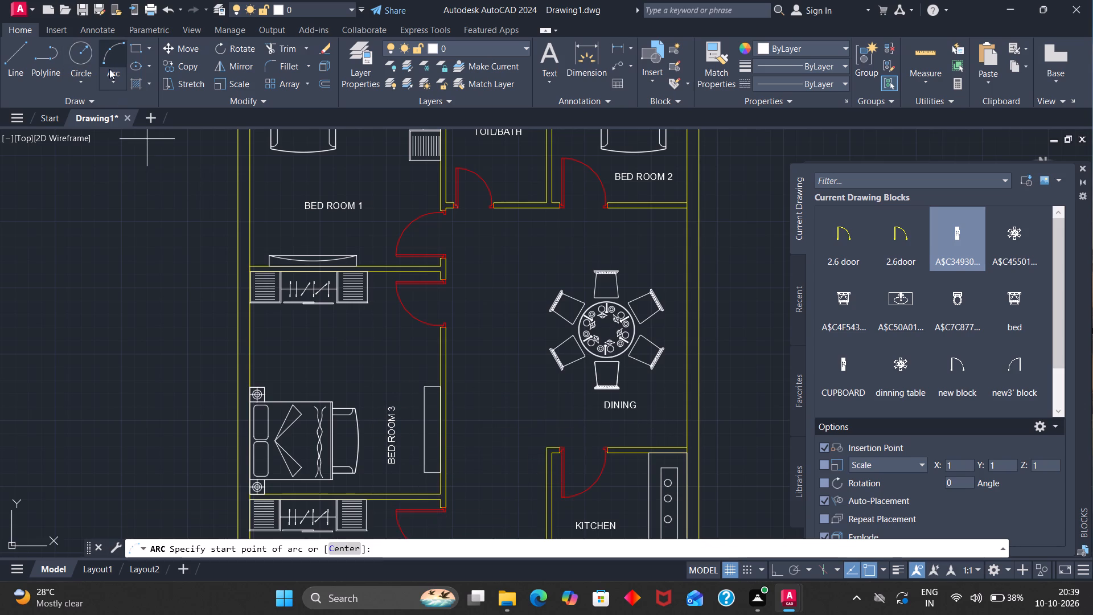
pyautogui.click(424, 389)
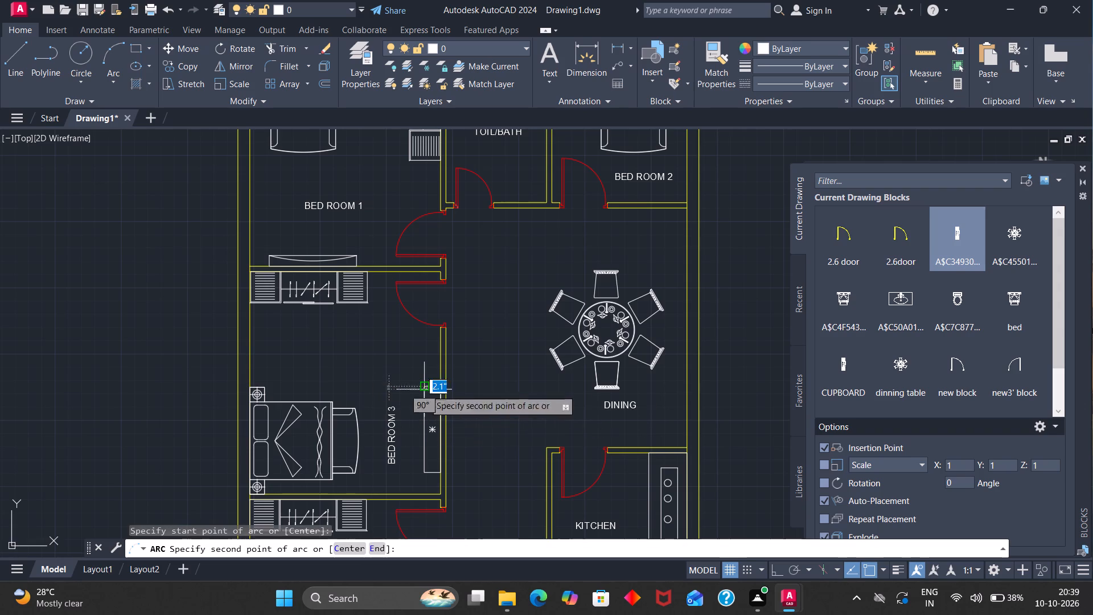
pyautogui.click(432, 432)
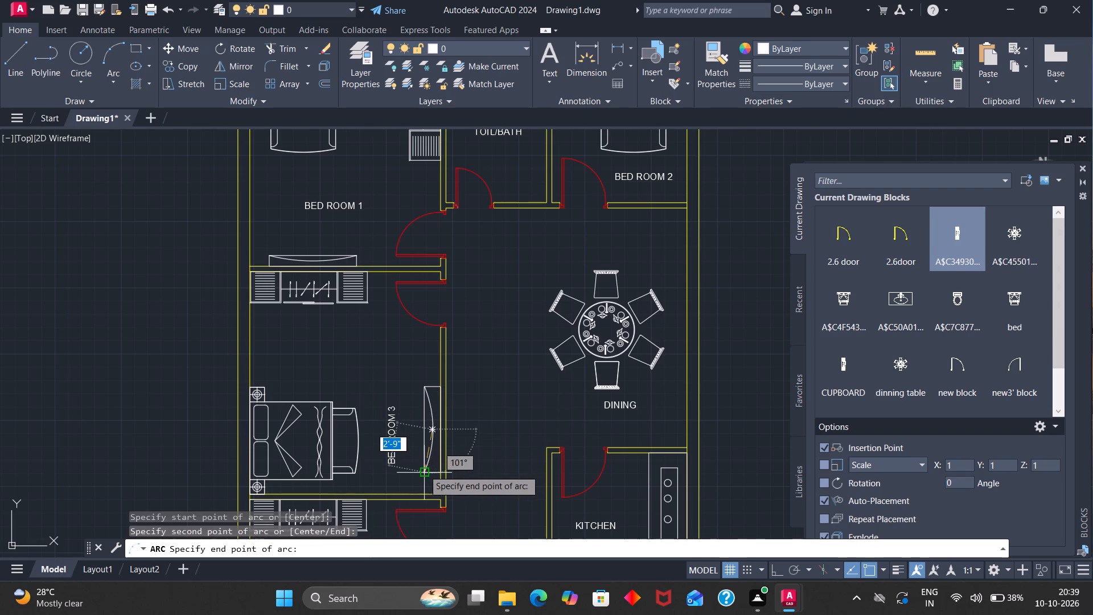
pyautogui.click(423, 470)
# Draw a rectangle about 1' by 5'-2.5" on Bed Room 4's right wall, with an arc between its left corners through its centre.
pyautogui.scroll(-4, 424, 459)
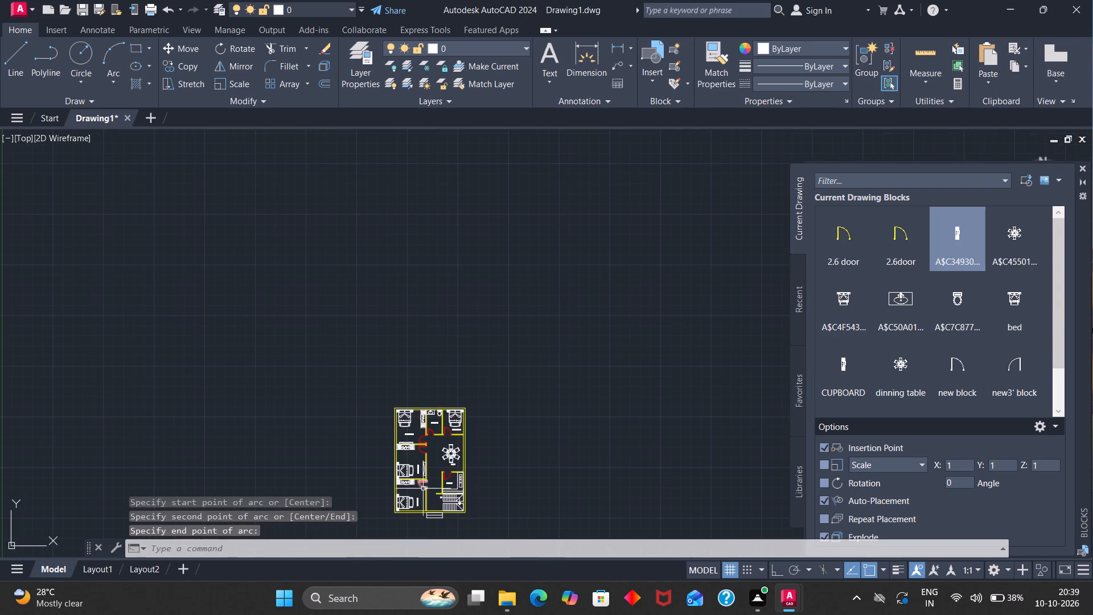
pyautogui.scroll(3, 422, 532)
pyautogui.scroll(1, 413, 438)
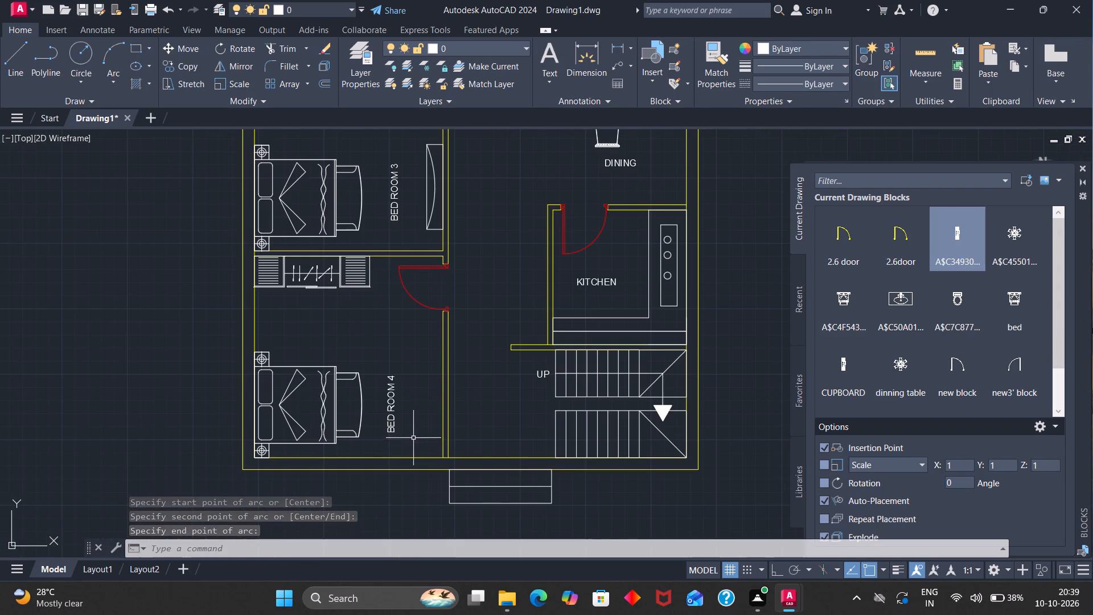
pyautogui.click(137, 44)
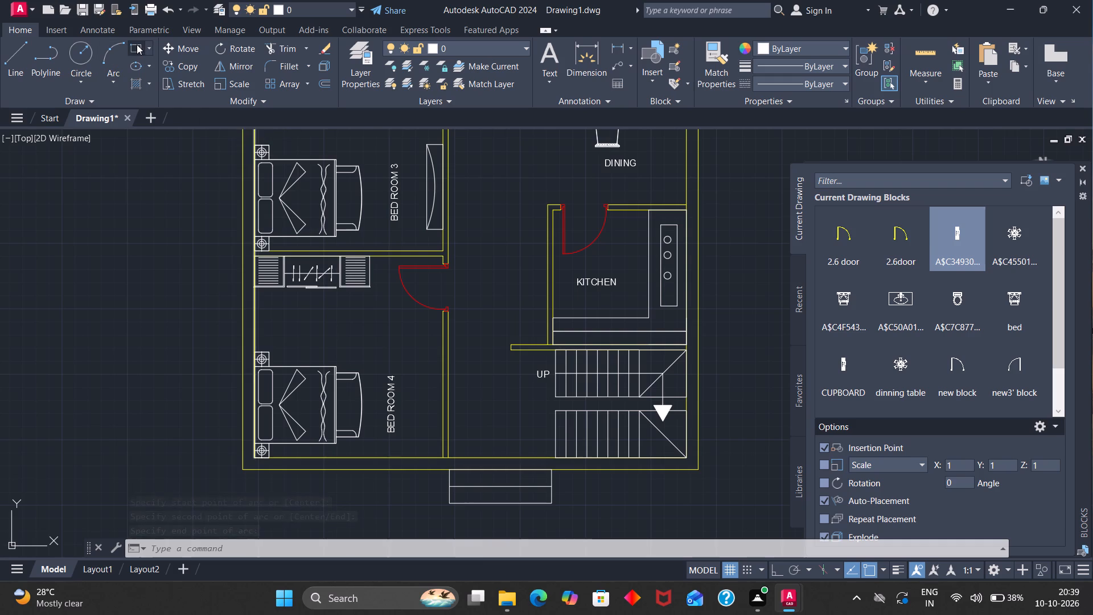
pyautogui.click(442, 359)
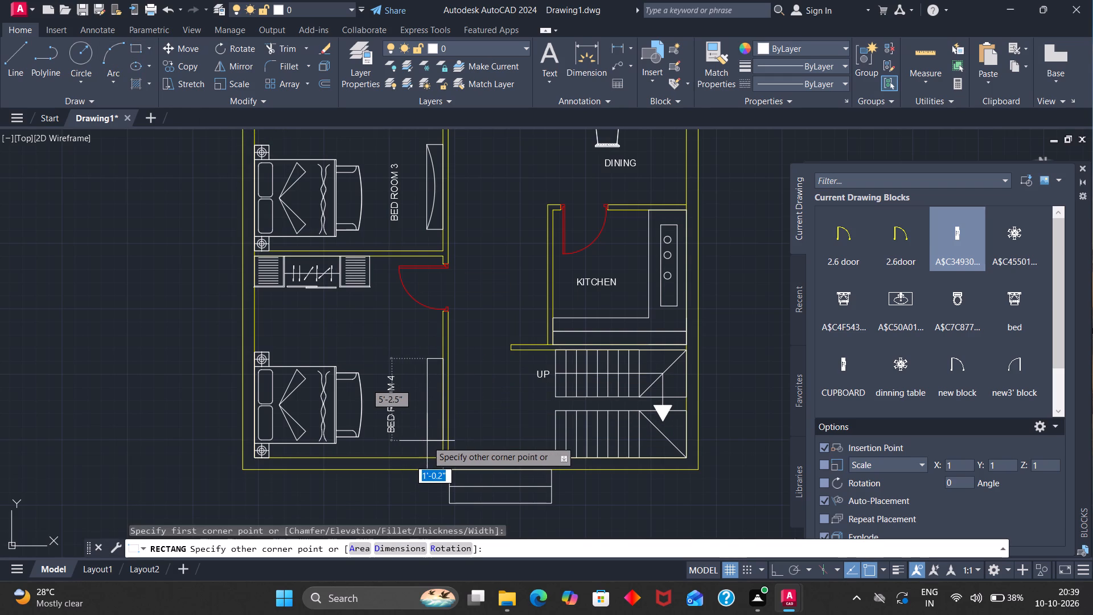
pyautogui.click(427, 441)
pyautogui.click(113, 57)
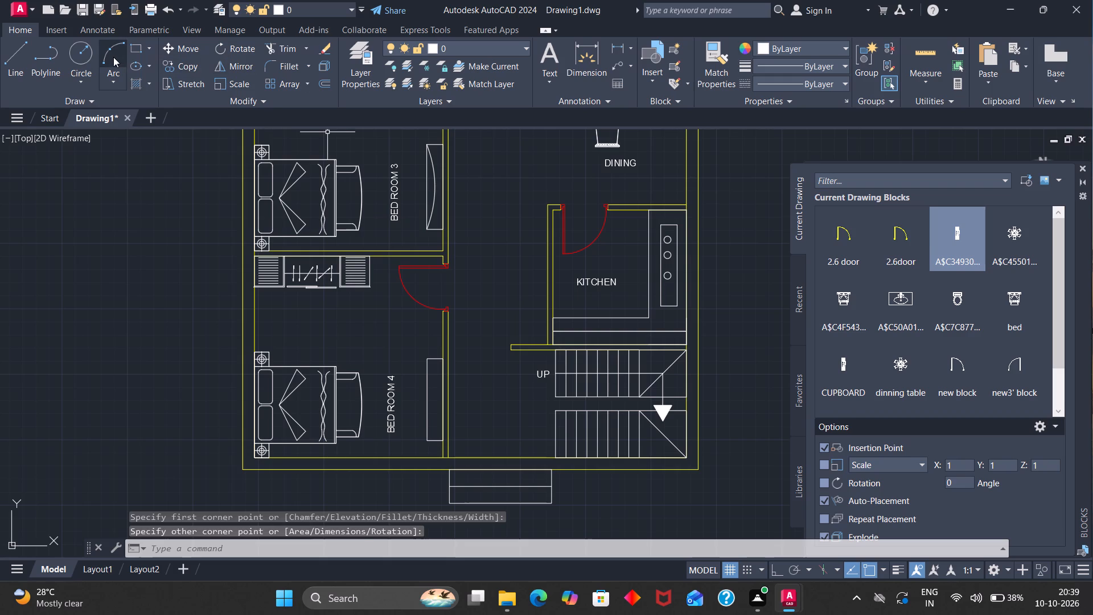
pyautogui.click(429, 363)
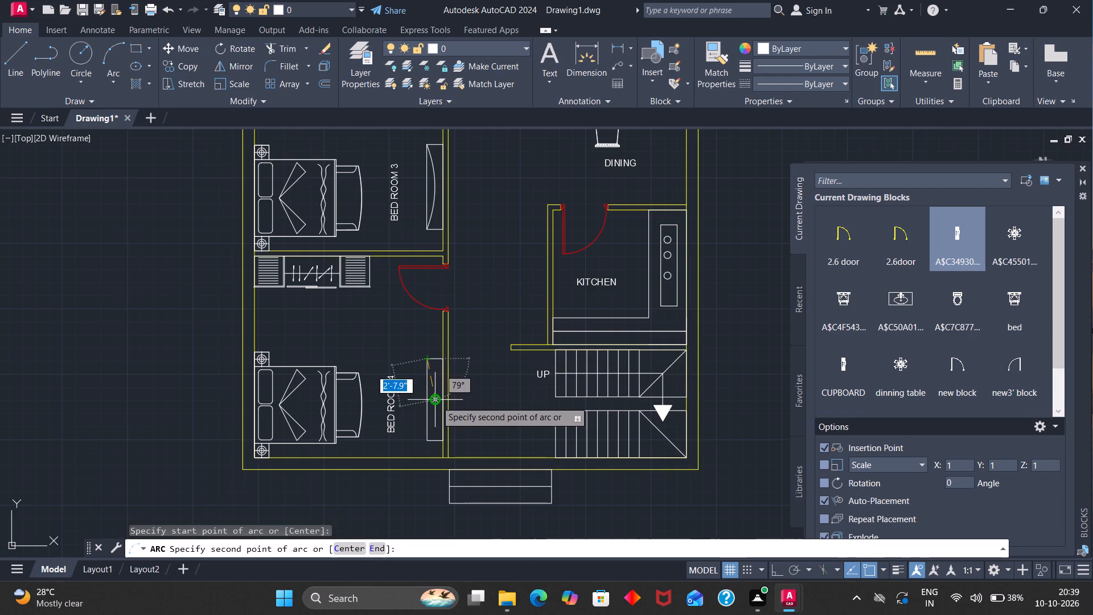
pyautogui.click(436, 401)
pyautogui.click(430, 442)
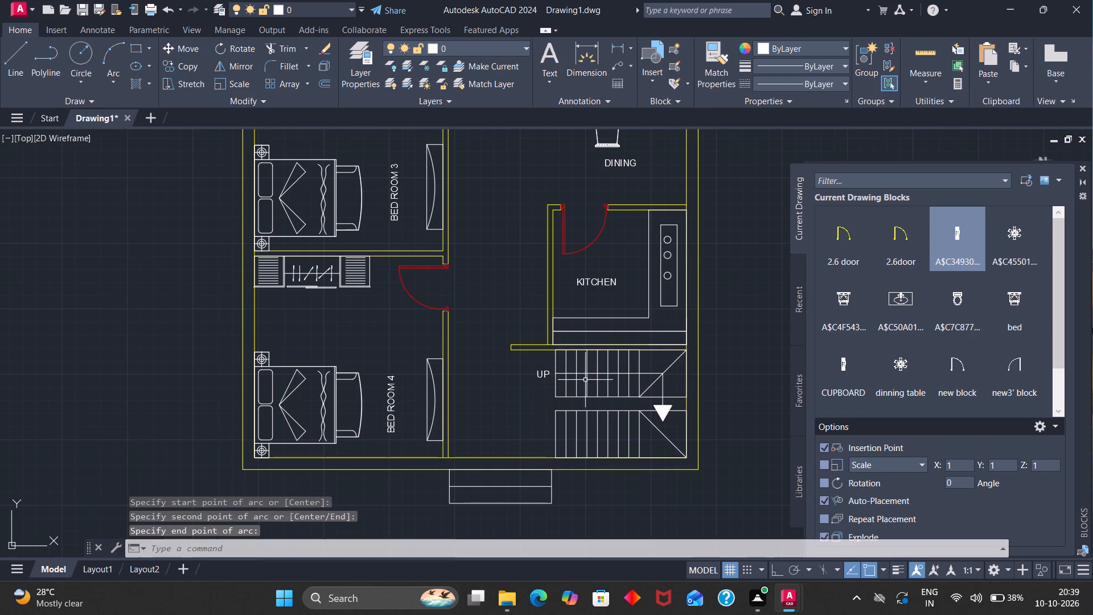
# Draw a rectangle about 1' by 4" in the lower-right inner corner of the TOIL/BATH room.
pyautogui.scroll(-1, 579, 382)
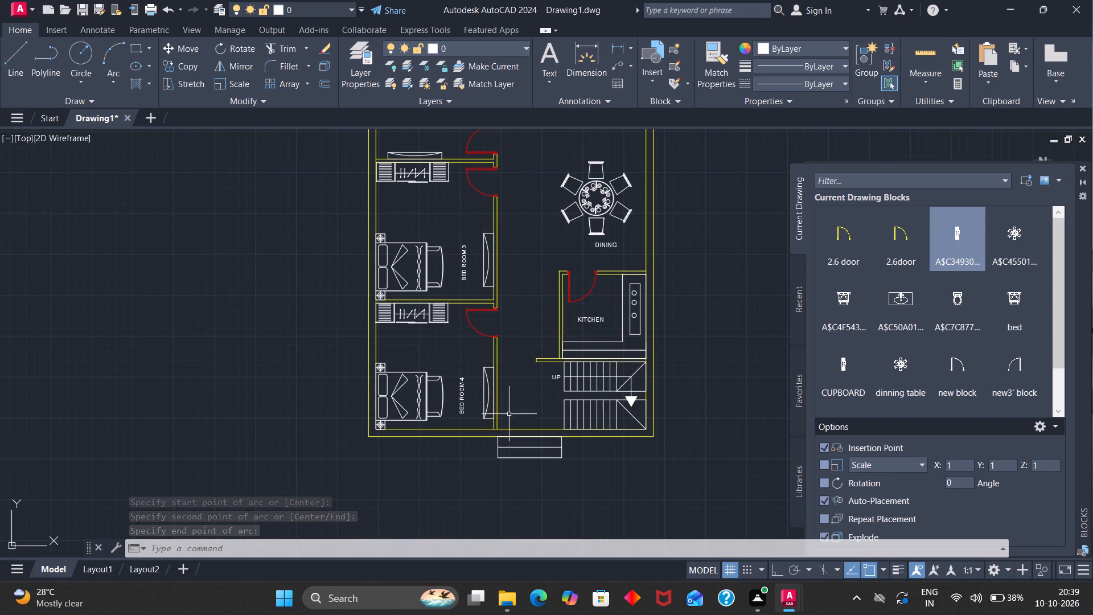
pyautogui.scroll(-1, 513, 384)
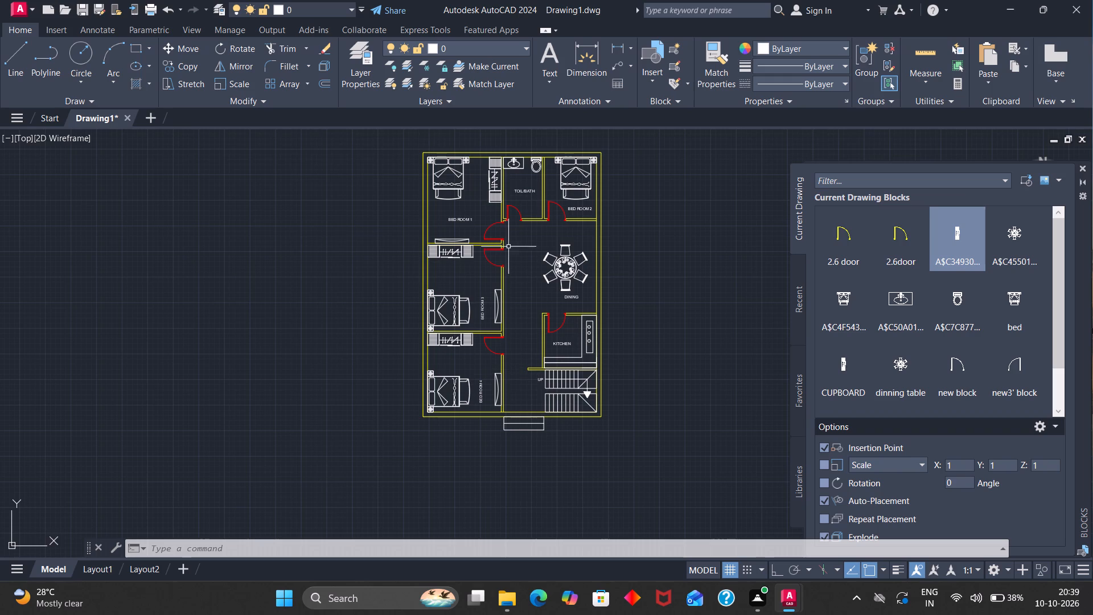
pyautogui.scroll(3, 526, 173)
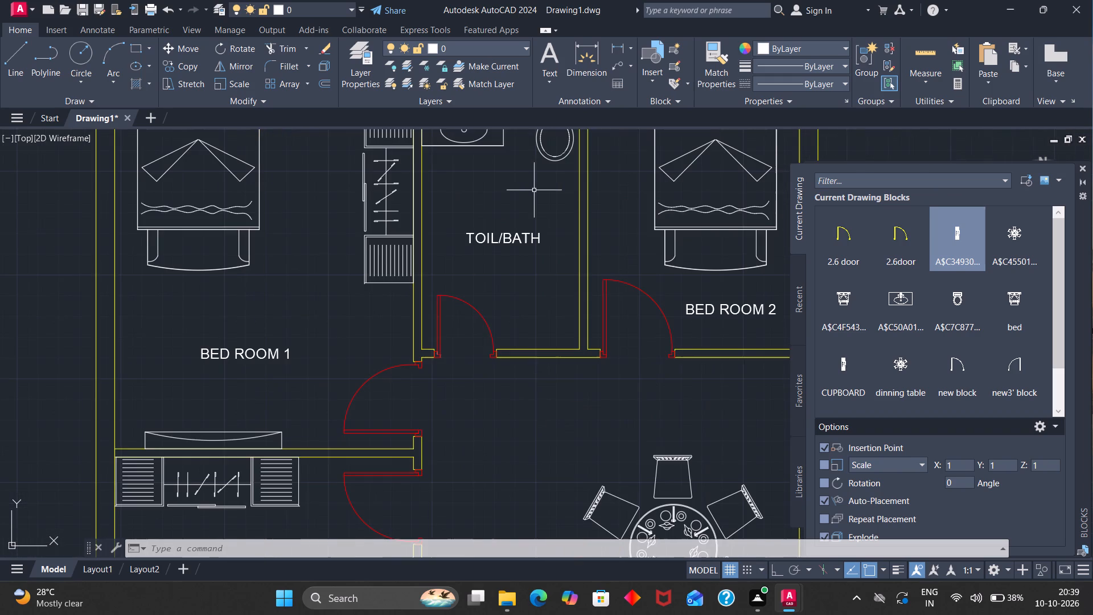
pyautogui.click(138, 47)
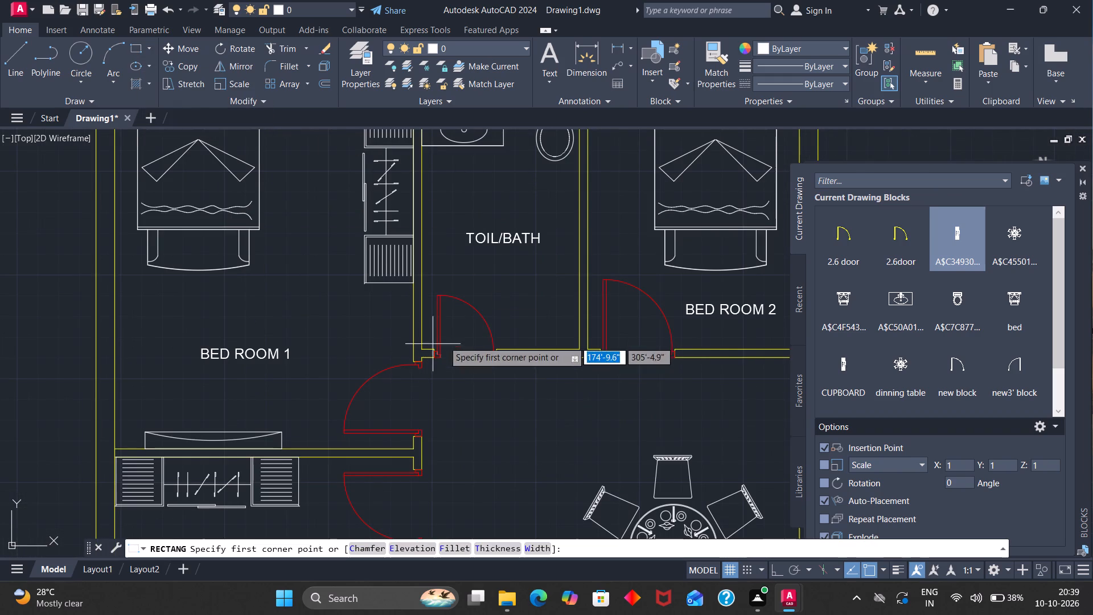
pyautogui.click(577, 348)
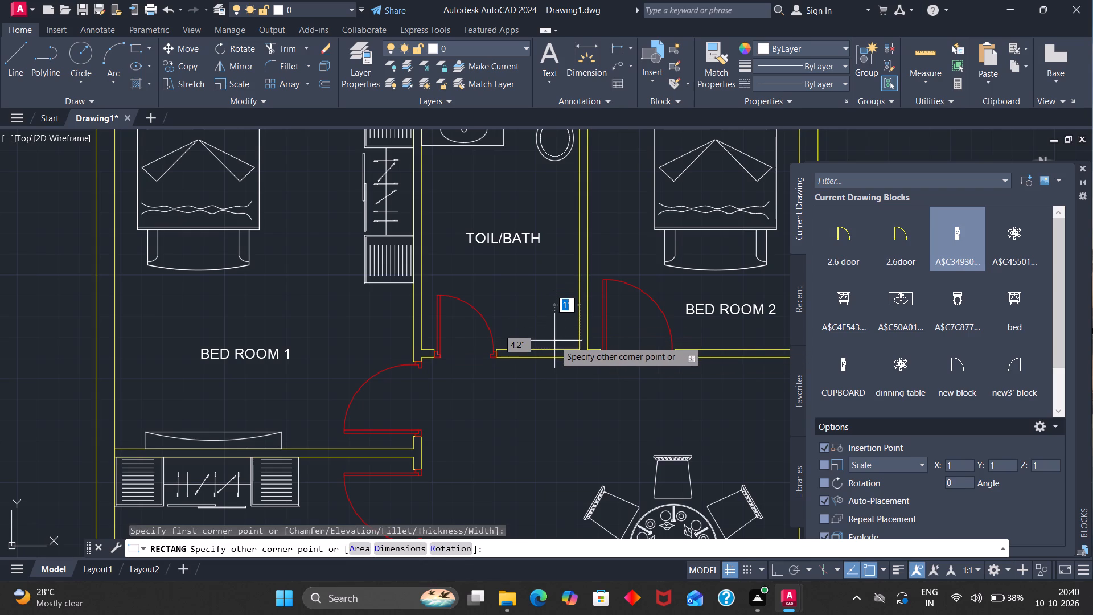
pyautogui.click(554, 341)
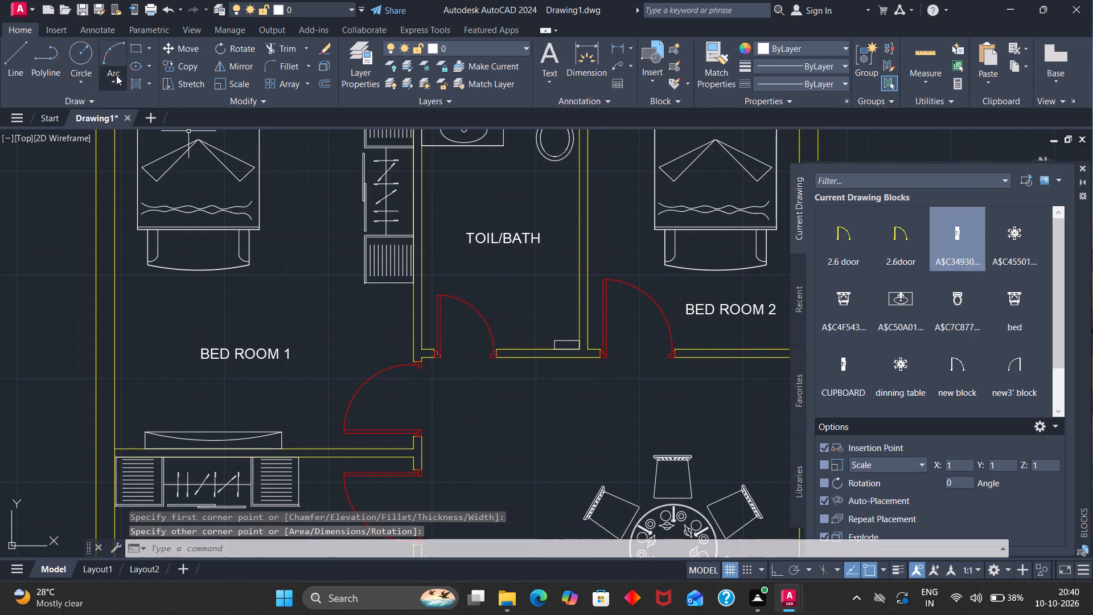
# Draw two vertical lines about 11" long upward from the small toilet rectangle's top-edge midpoint and upper-left corner.
pyautogui.click(11, 57)
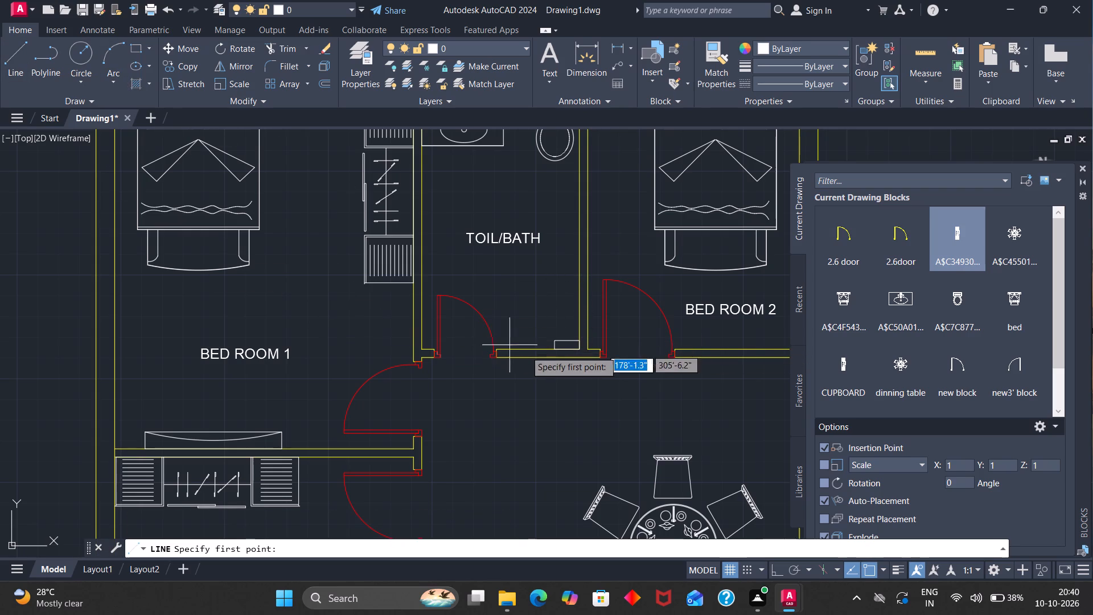
pyautogui.click(565, 341)
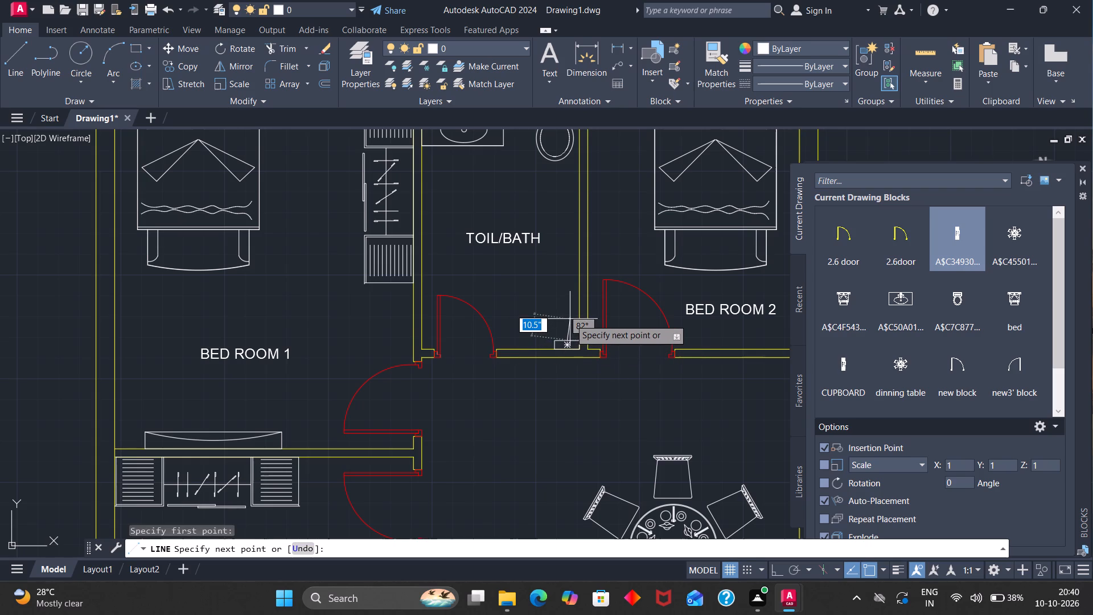
pyautogui.click(567, 318)
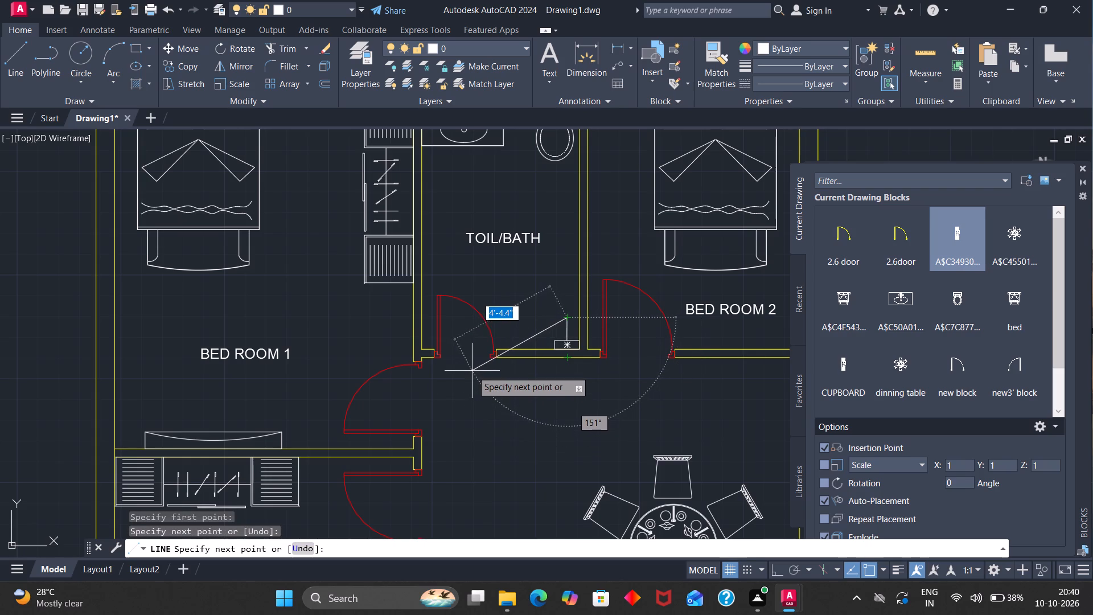
pyautogui.press('Escape')
pyautogui.press('space')
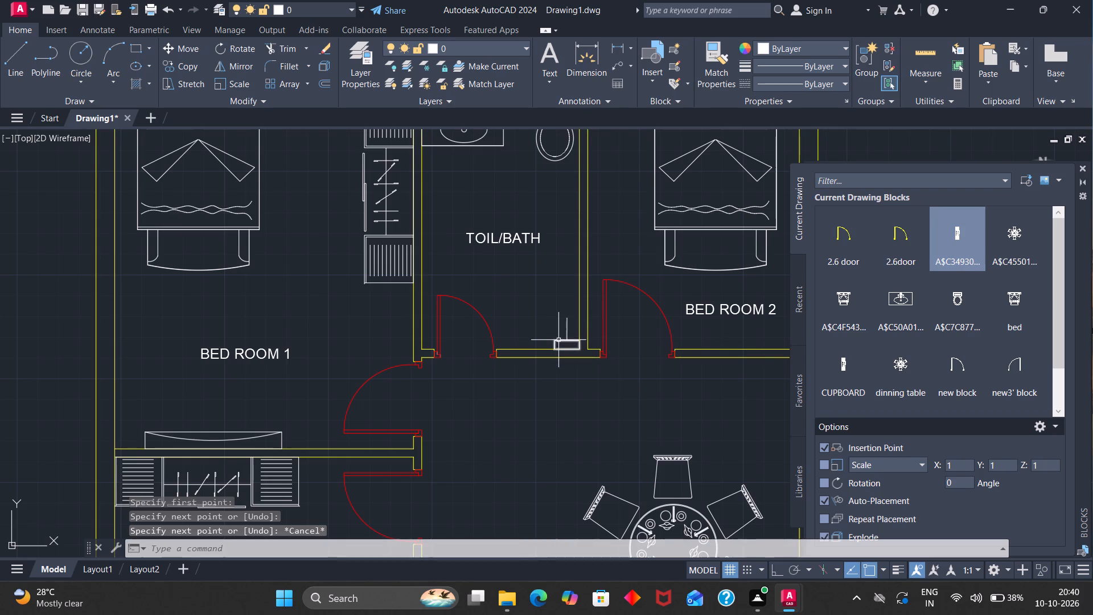
pyautogui.click(556, 339)
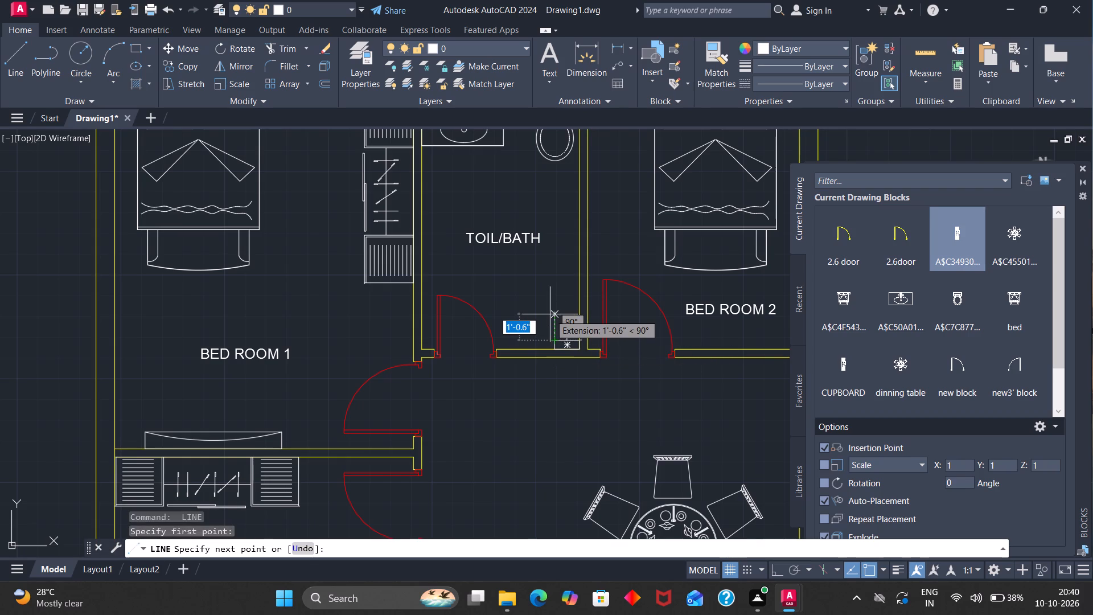
pyautogui.click(550, 317)
pyautogui.press('space')
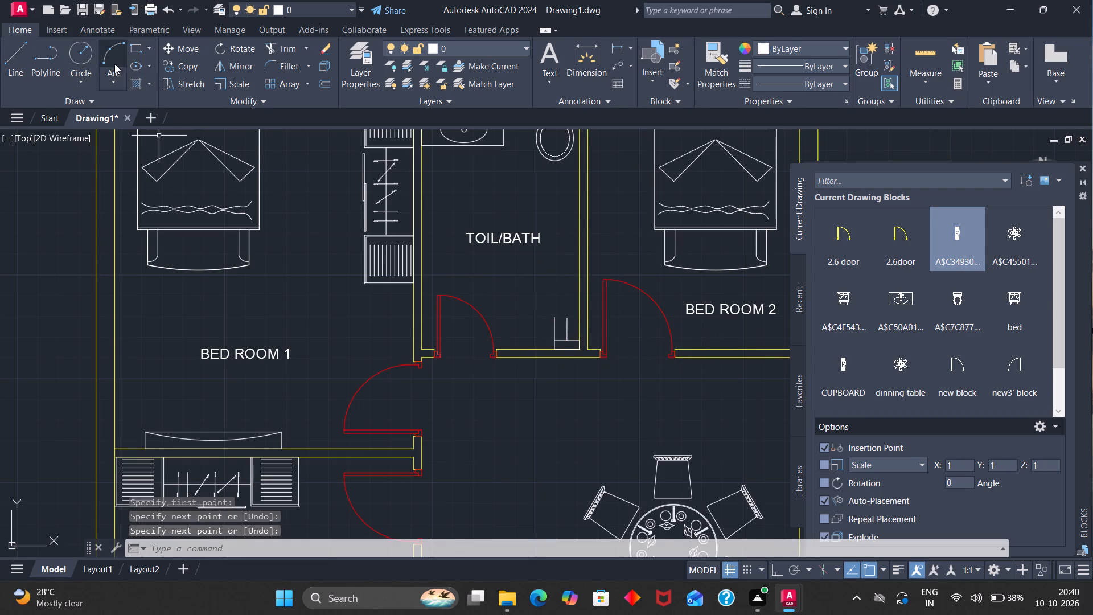
# Draw circles centred on the upper ends of the two lines, with radii of about 1.7" on the left and 2.2" on the right.
pyautogui.click(85, 65)
pyautogui.scroll(2, 537, 323)
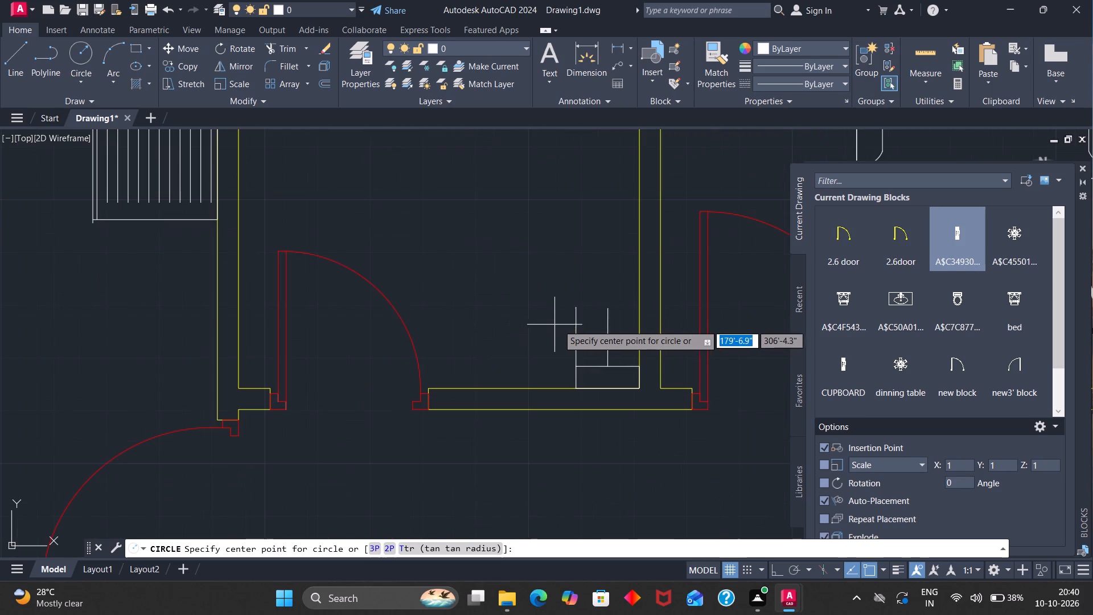
pyautogui.click(574, 310)
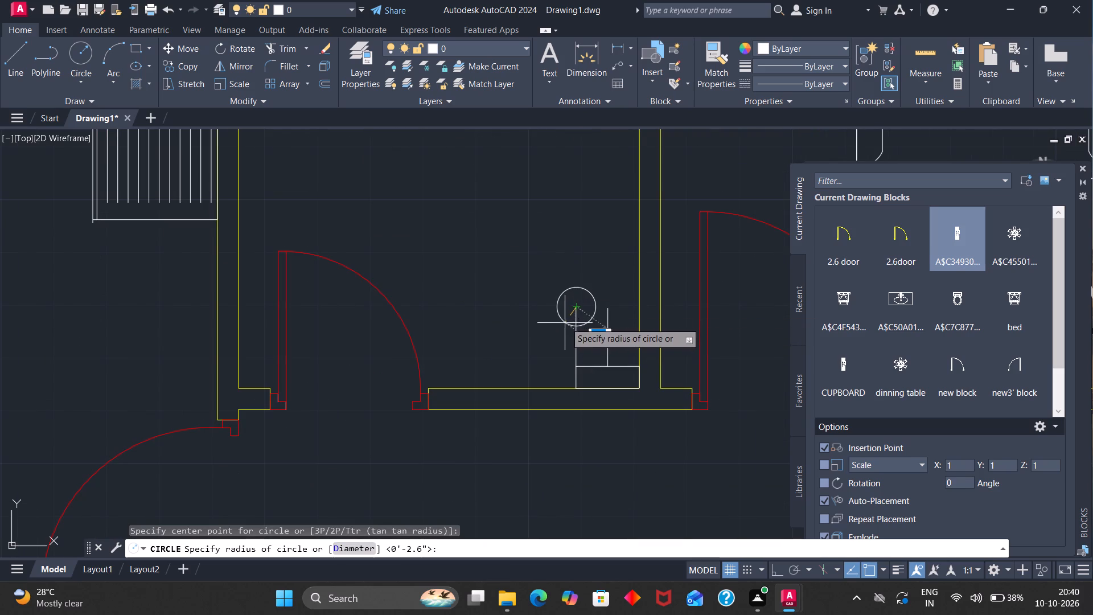
pyautogui.click(574, 316)
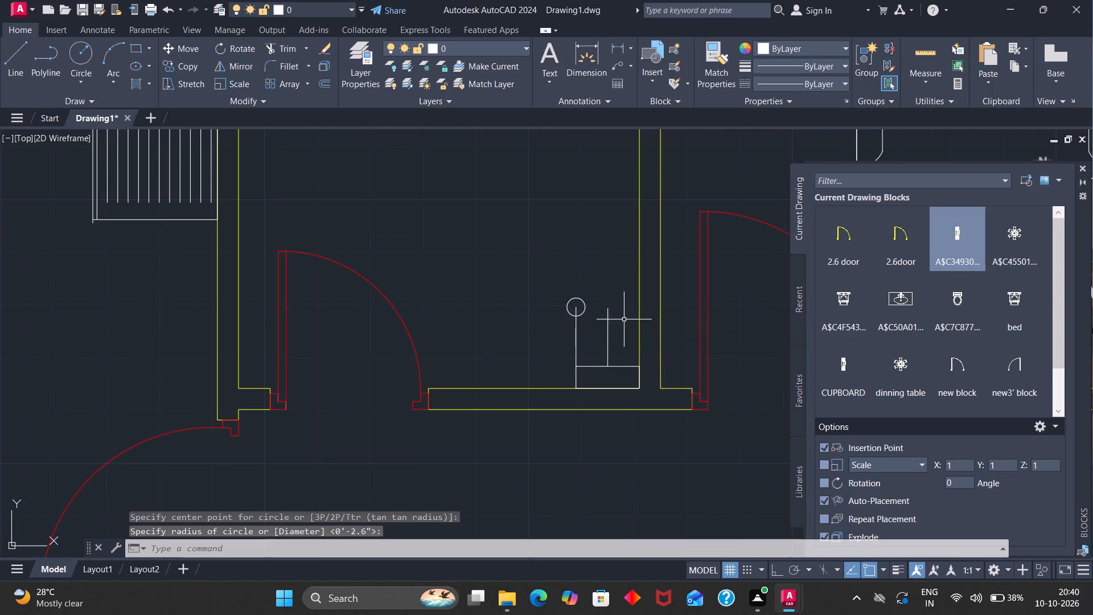
pyautogui.press('space')
pyautogui.click(610, 313)
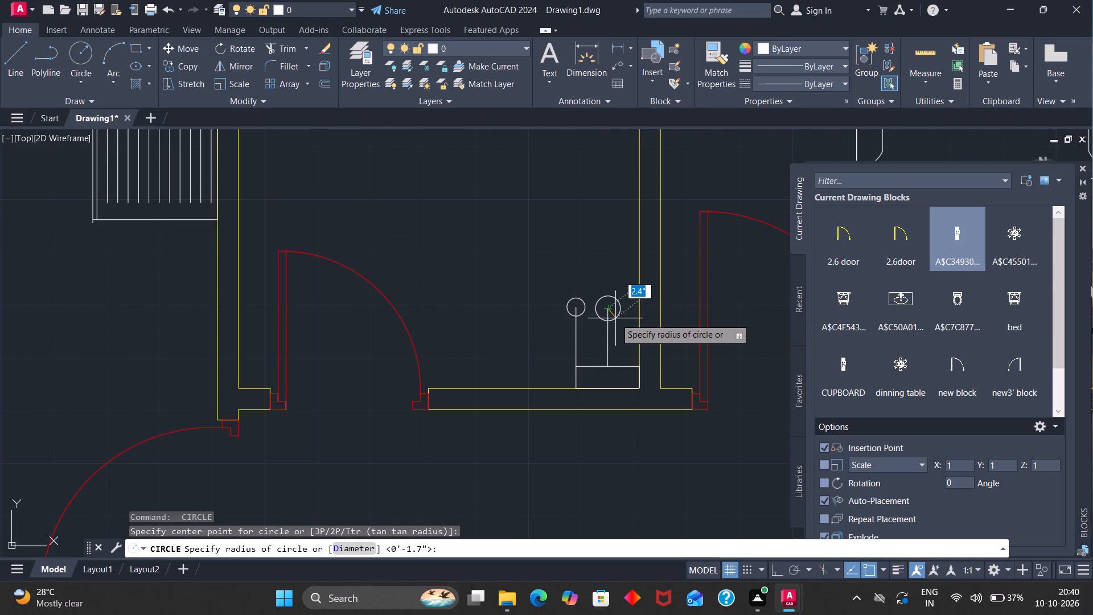
pyautogui.click(614, 315)
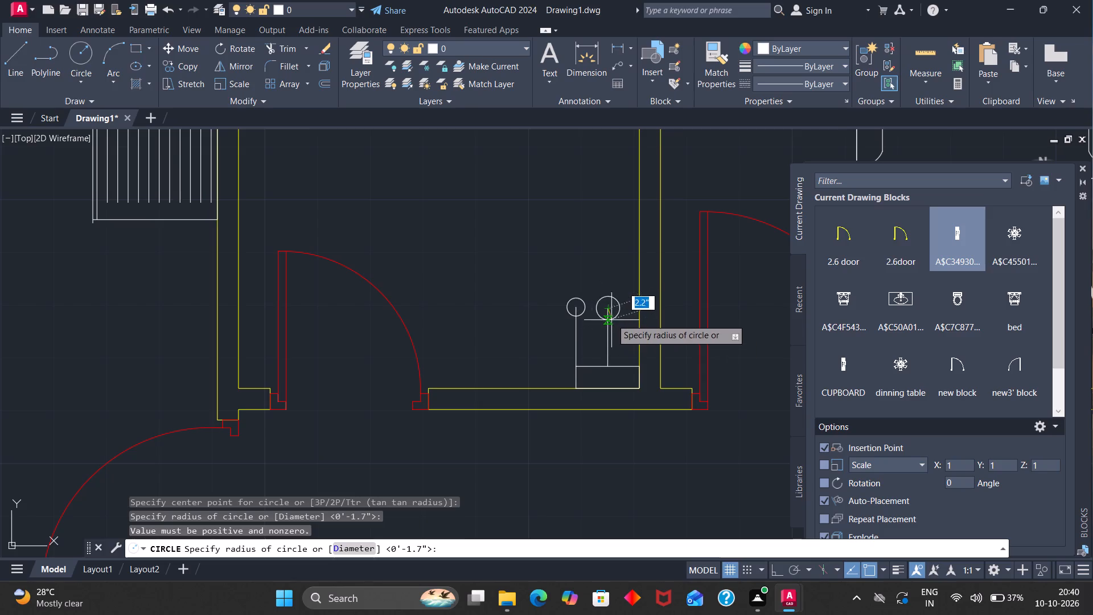
pyautogui.click(611, 321)
# Group the entrance steps' outline rectangle with its middle line below the front wall.
pyautogui.scroll(-2, 609, 367)
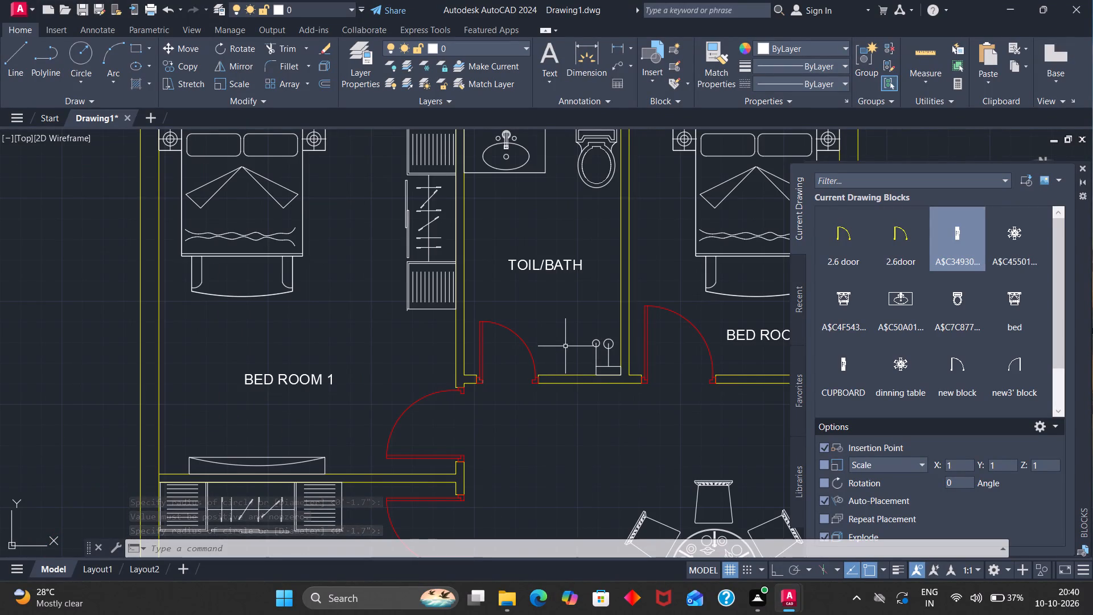
pyautogui.scroll(-1, 562, 345)
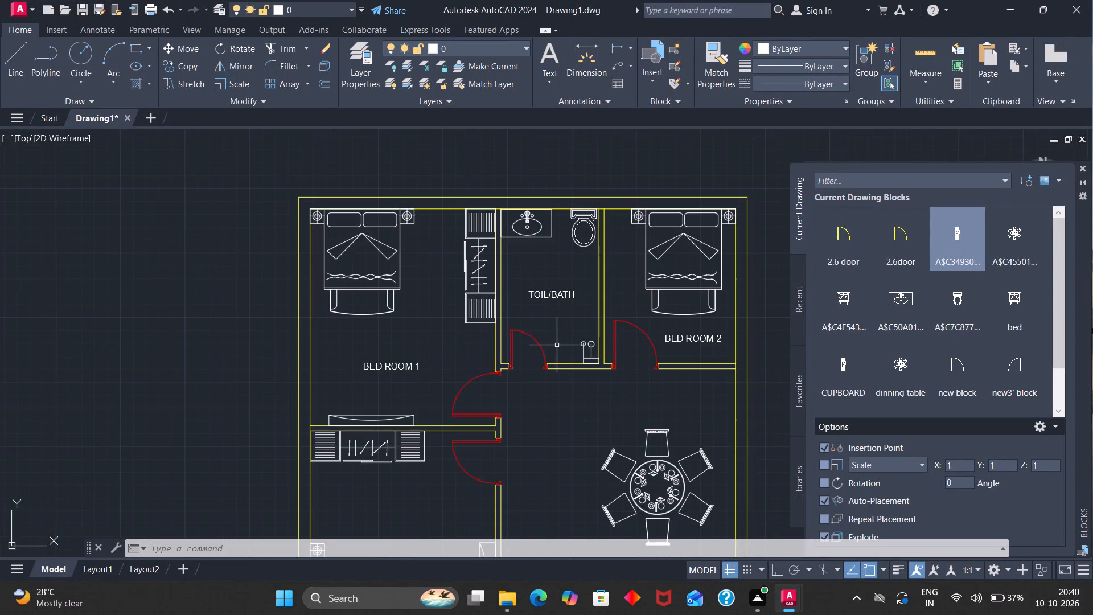
pyautogui.scroll(-4, 553, 344)
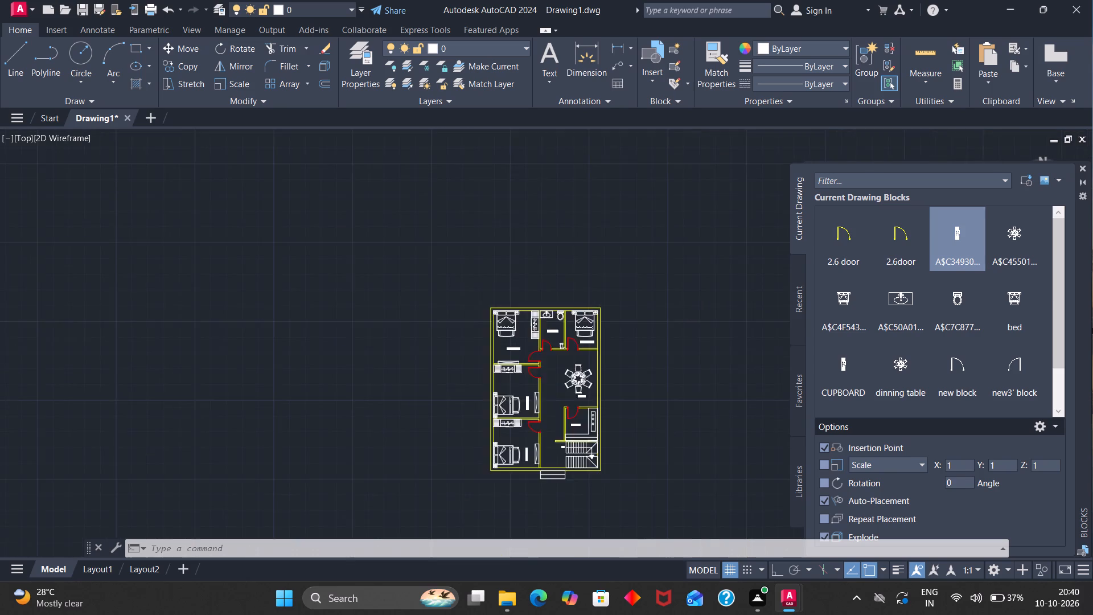
pyautogui.scroll(3, 560, 379)
pyautogui.scroll(-2, 558, 380)
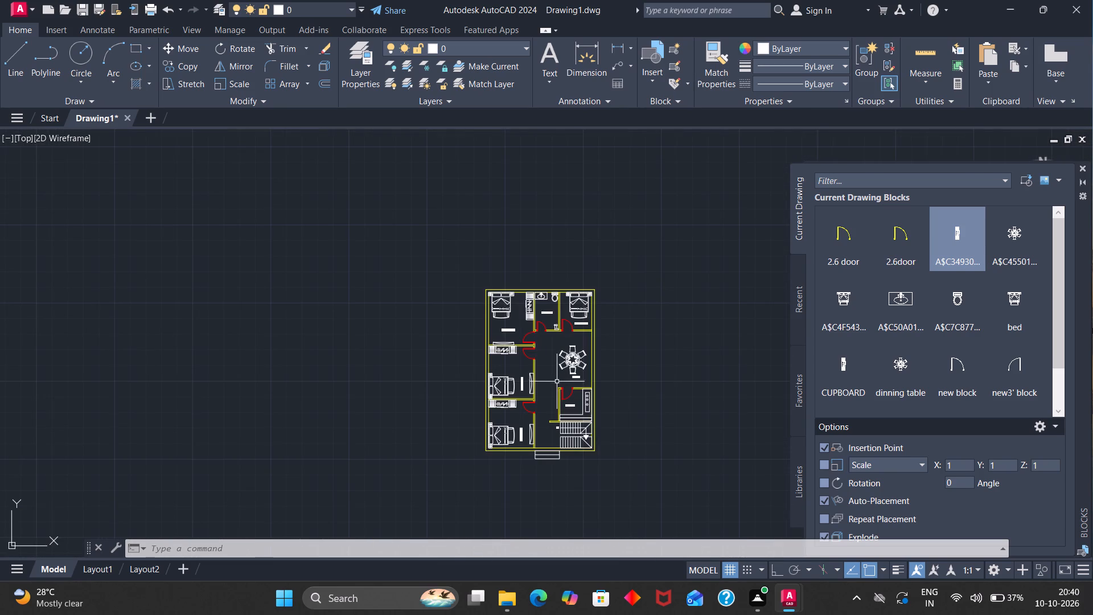
pyautogui.scroll(4, 558, 457)
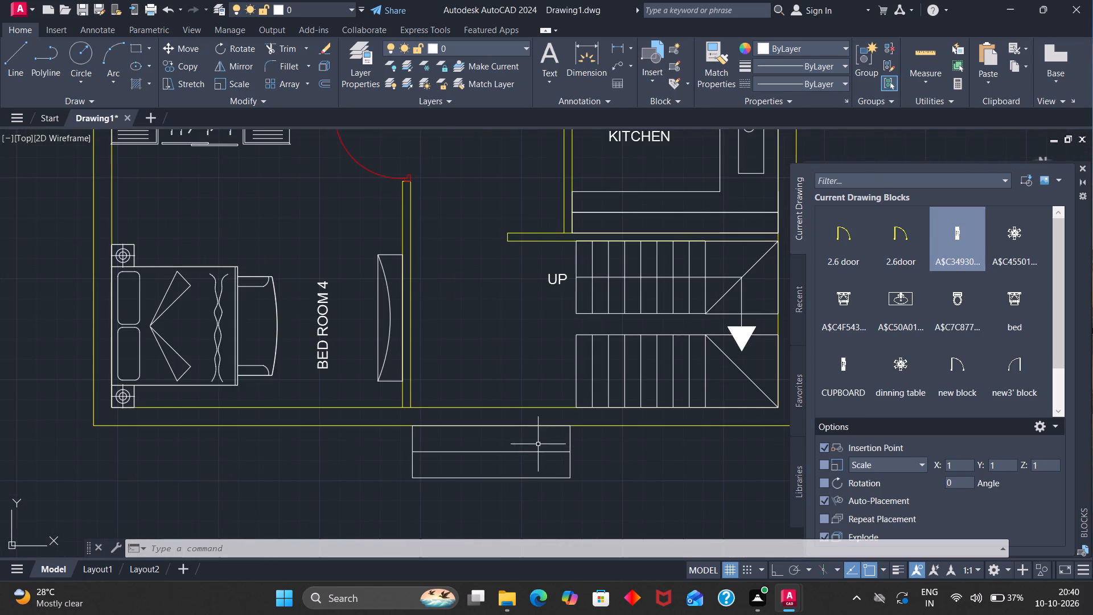
pyautogui.scroll(2, 513, 437)
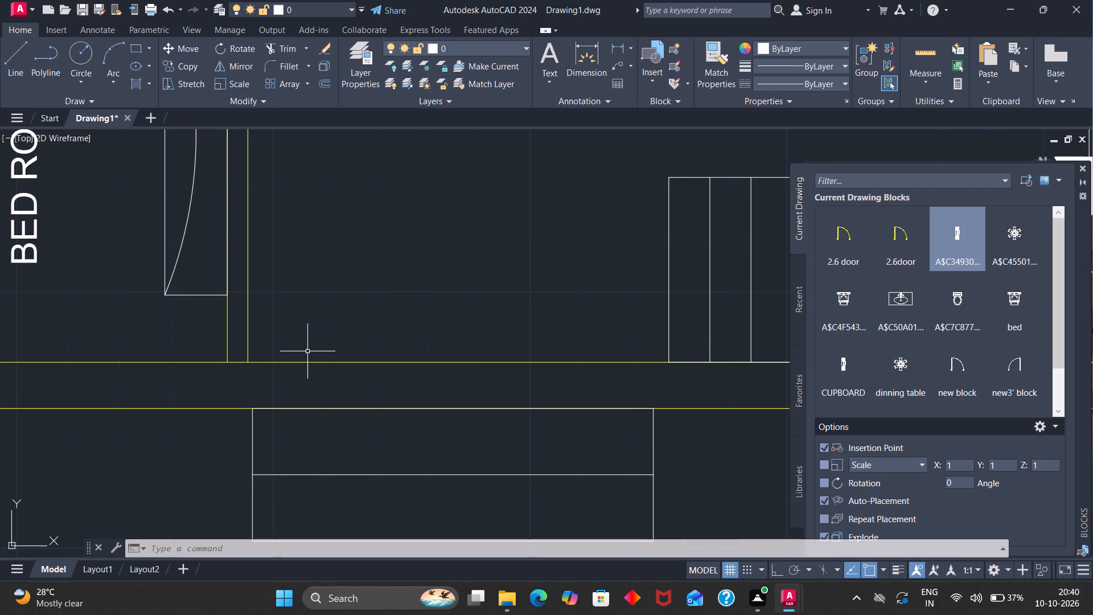
pyautogui.click(252, 420)
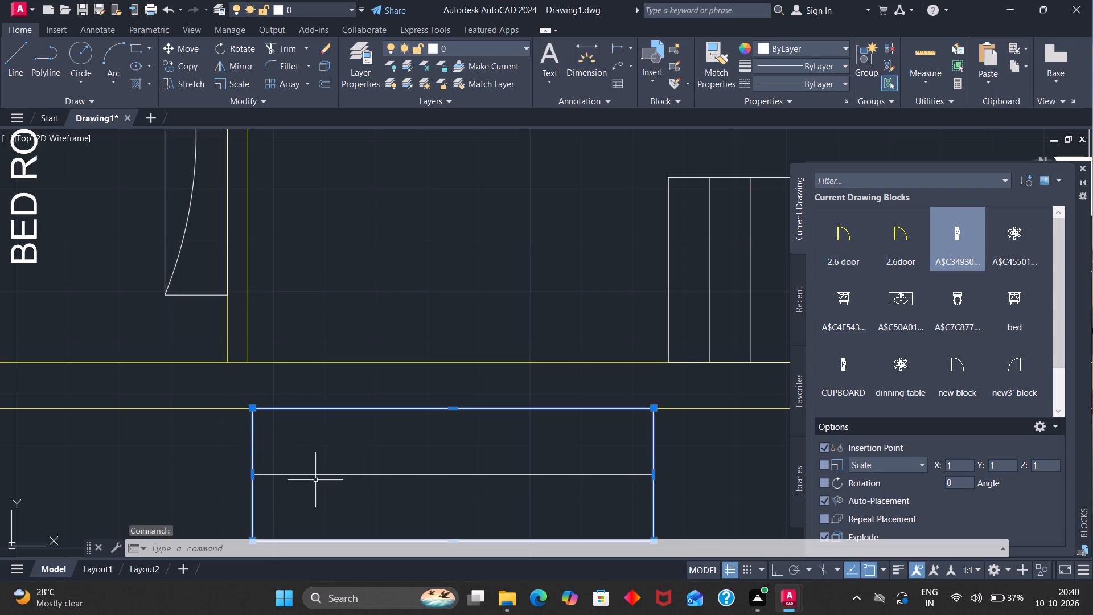
pyautogui.click(316, 475)
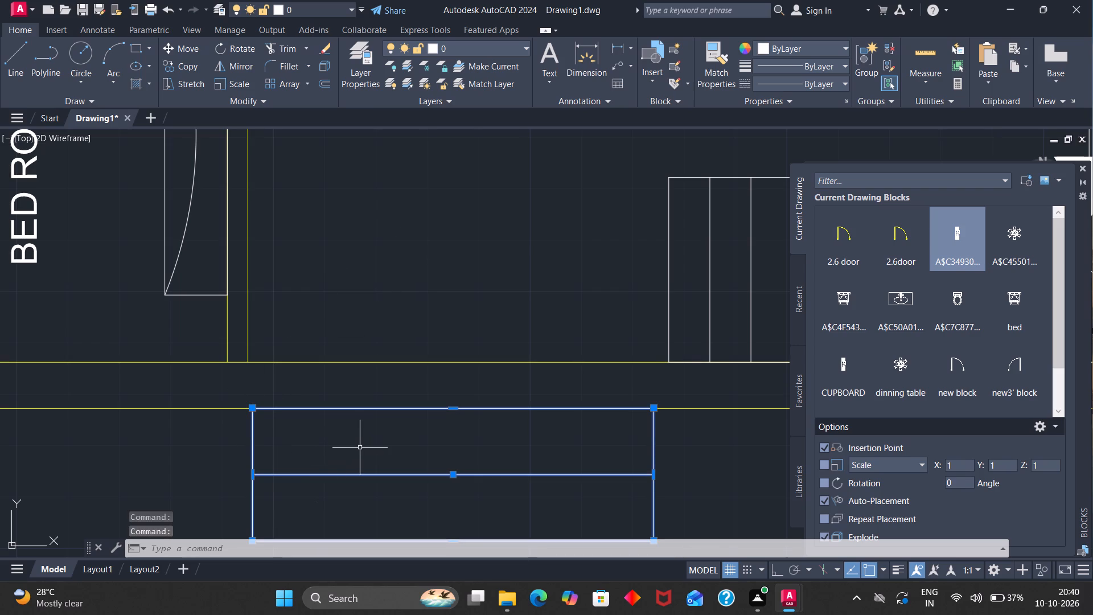
pyautogui.press('g')
pyautogui.press('Return')
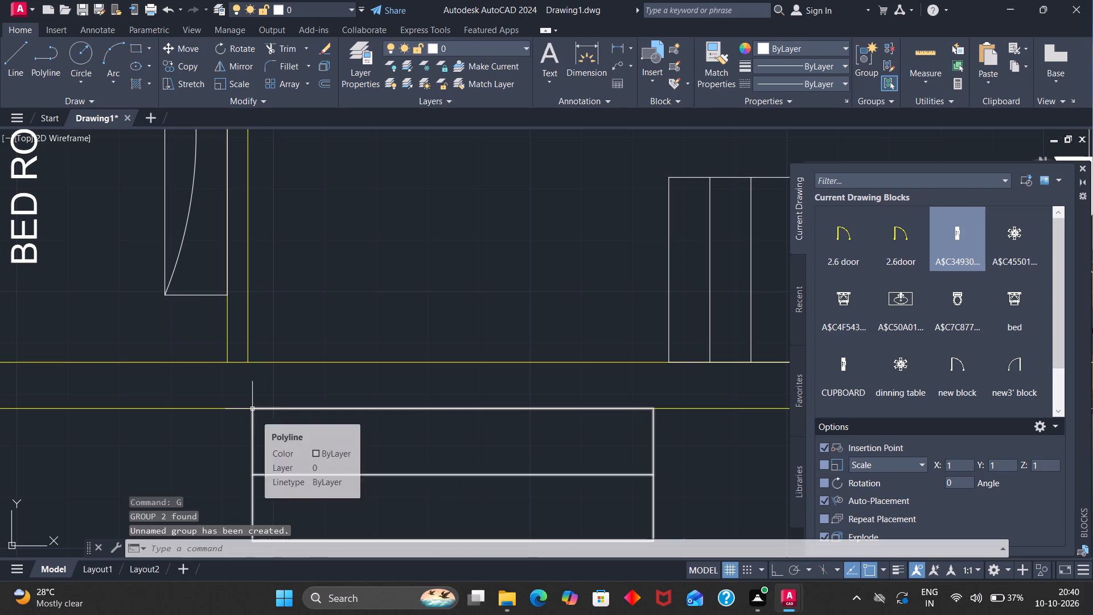
# Move the grouped entrance steps up about 9" so their top edge sits on the front wall's inner line.
pyautogui.press('m')
pyautogui.press('Return')
pyautogui.click(252, 409)
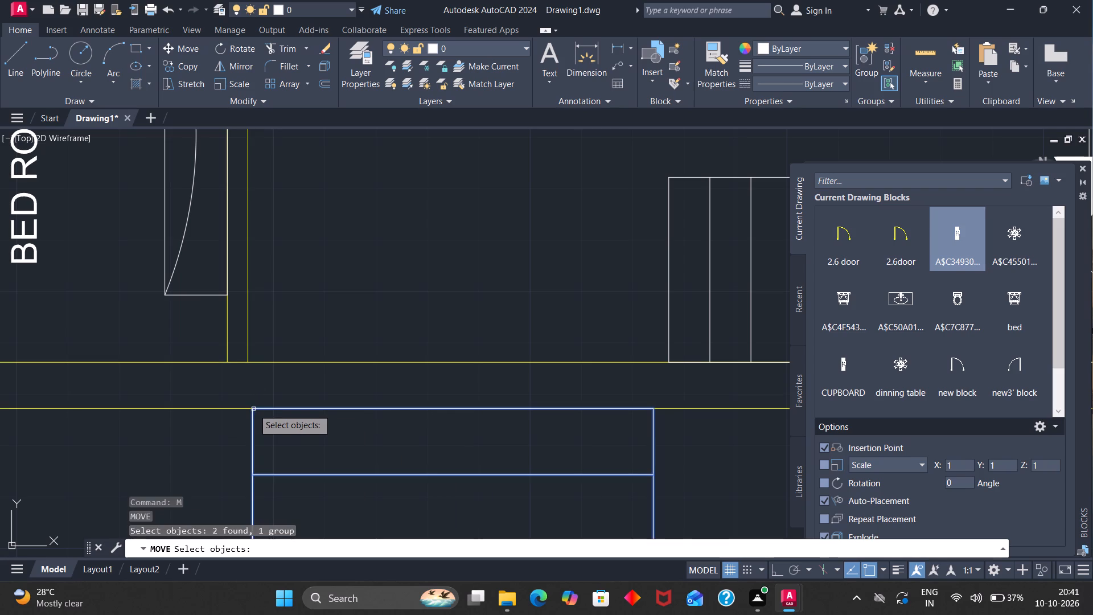
pyautogui.press('Return')
pyautogui.click(254, 407)
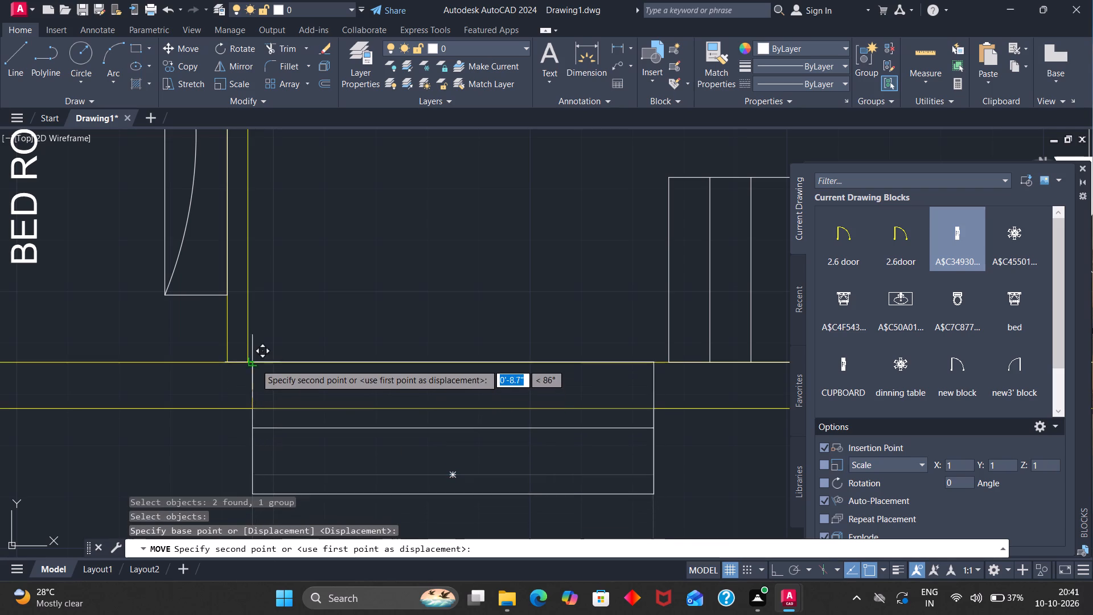
pyautogui.click(256, 360)
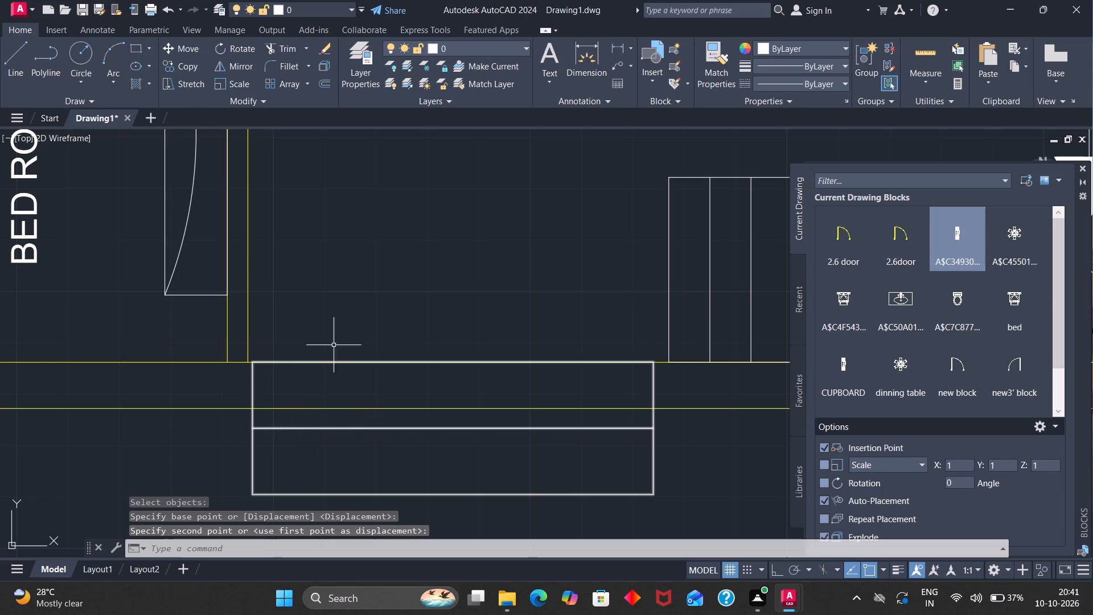
# Trim the front wall's outer line between the two sides of the entrance steps.
pyautogui.click(278, 42)
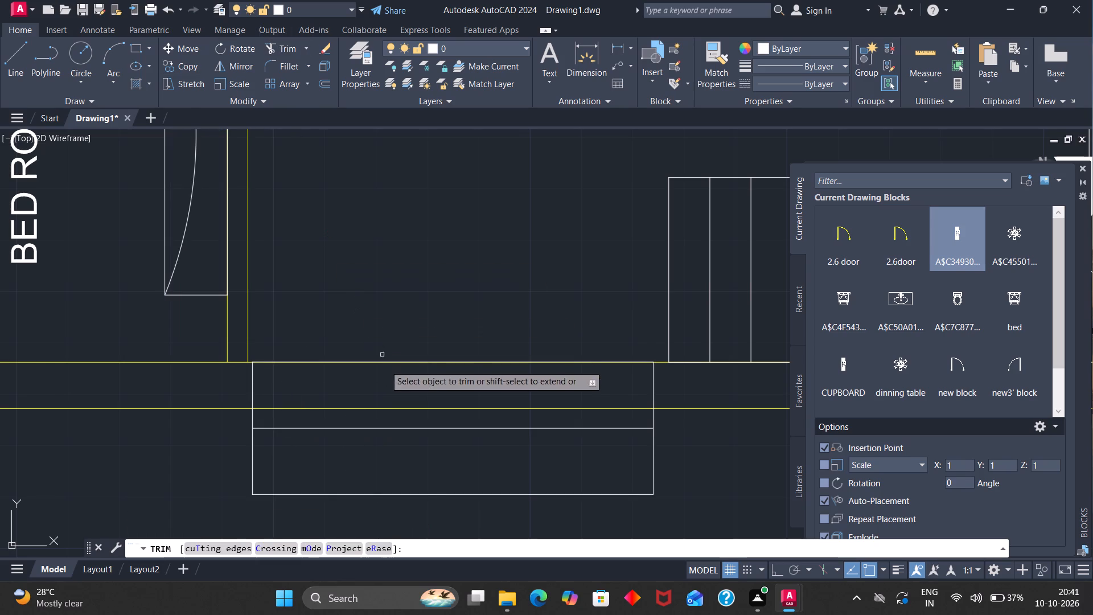
pyautogui.click(384, 408)
pyautogui.scroll(-1, 385, 406)
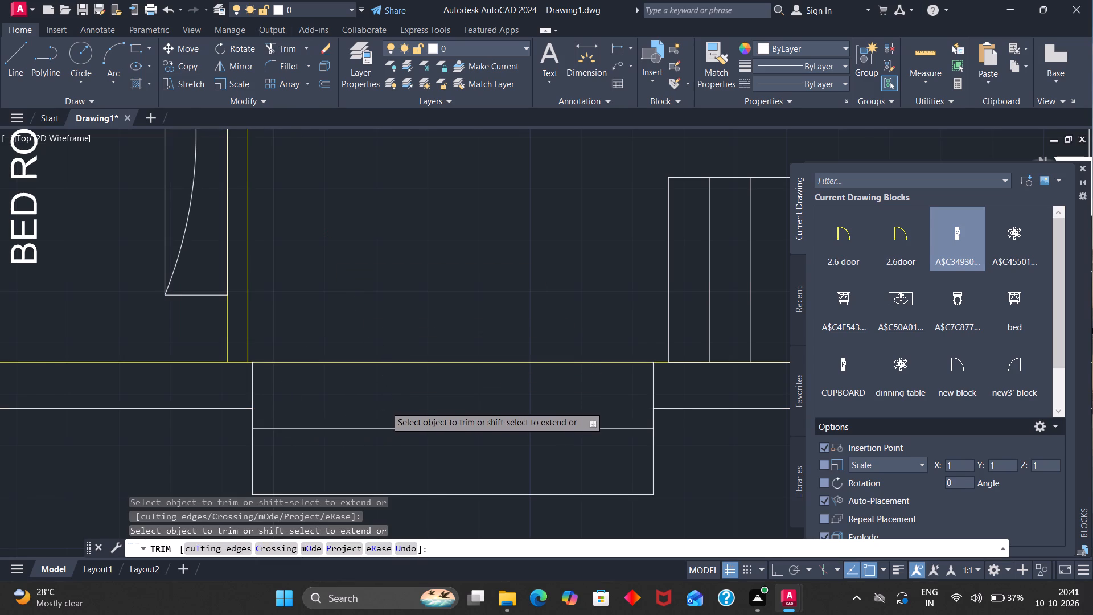
pyautogui.scroll(-2, 385, 406)
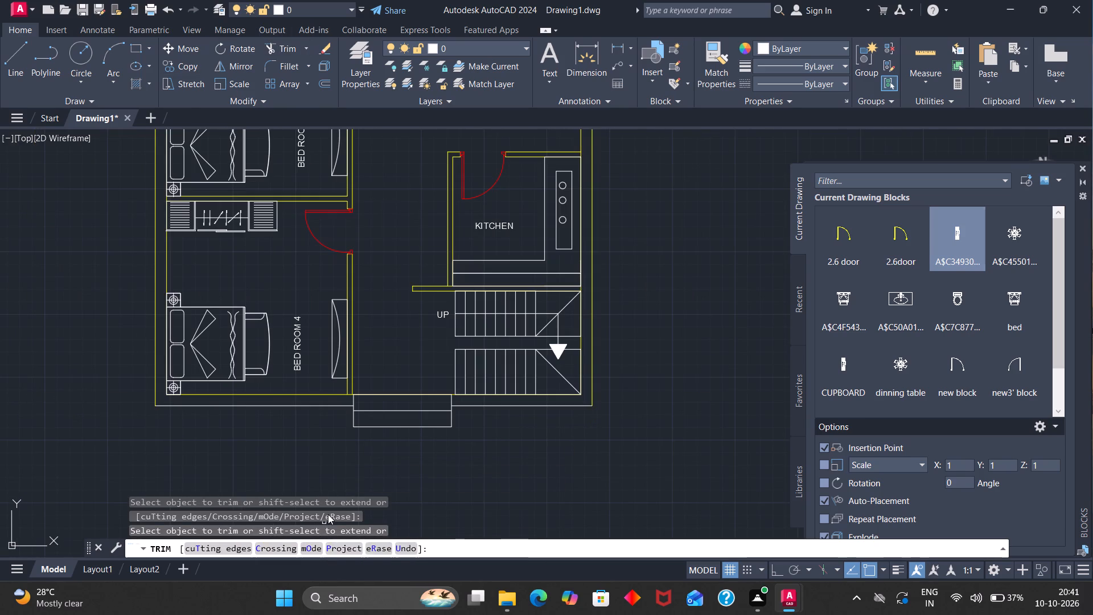
pyautogui.press('Escape')
# With the outer front-wall segments on both sides of the entrance steps selected, set the wall layer's colour to yellow.
pyautogui.click(301, 407)
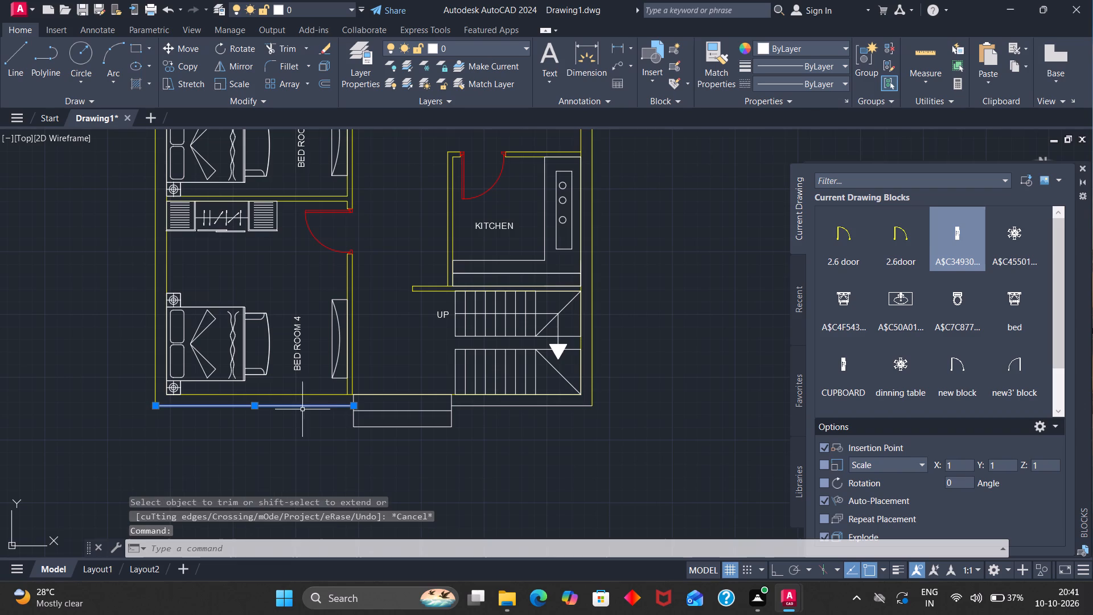
pyautogui.click(526, 407)
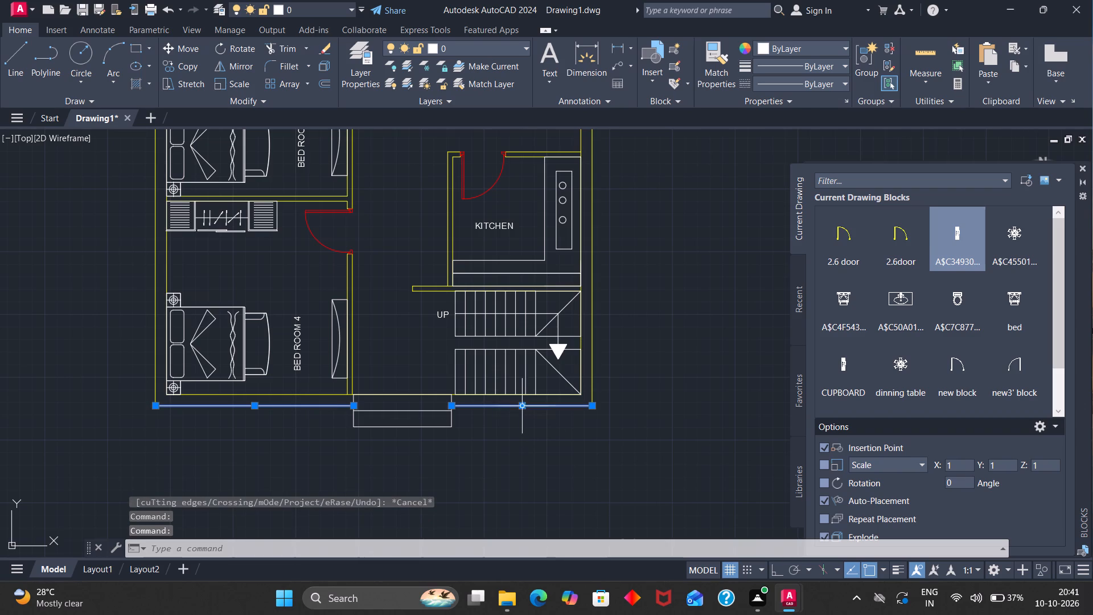
pyautogui.click(524, 43)
pyautogui.click(433, 101)
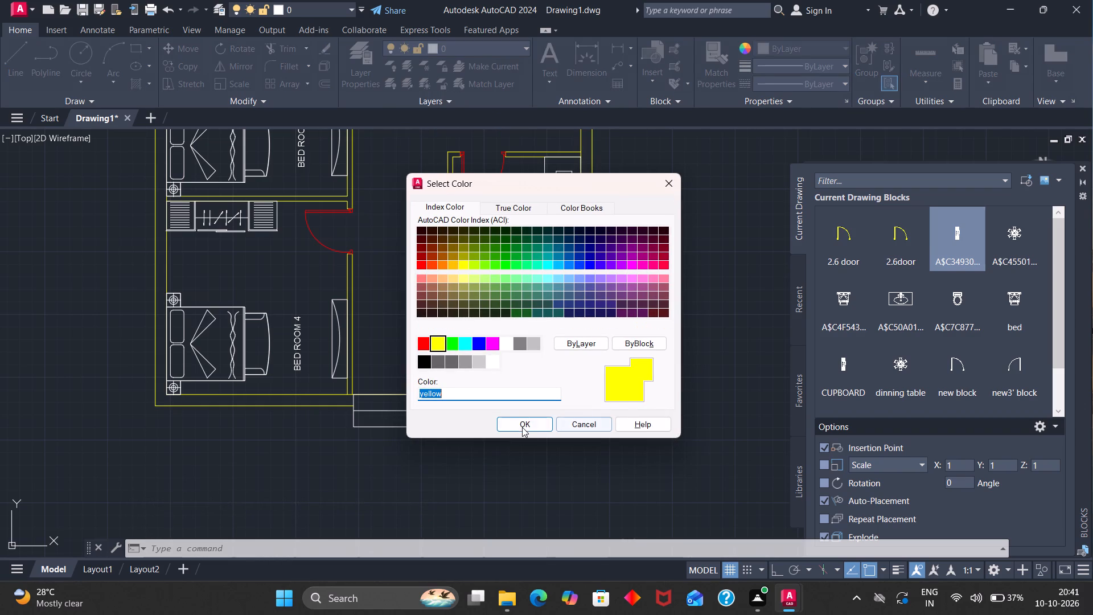
pyautogui.click(520, 424)
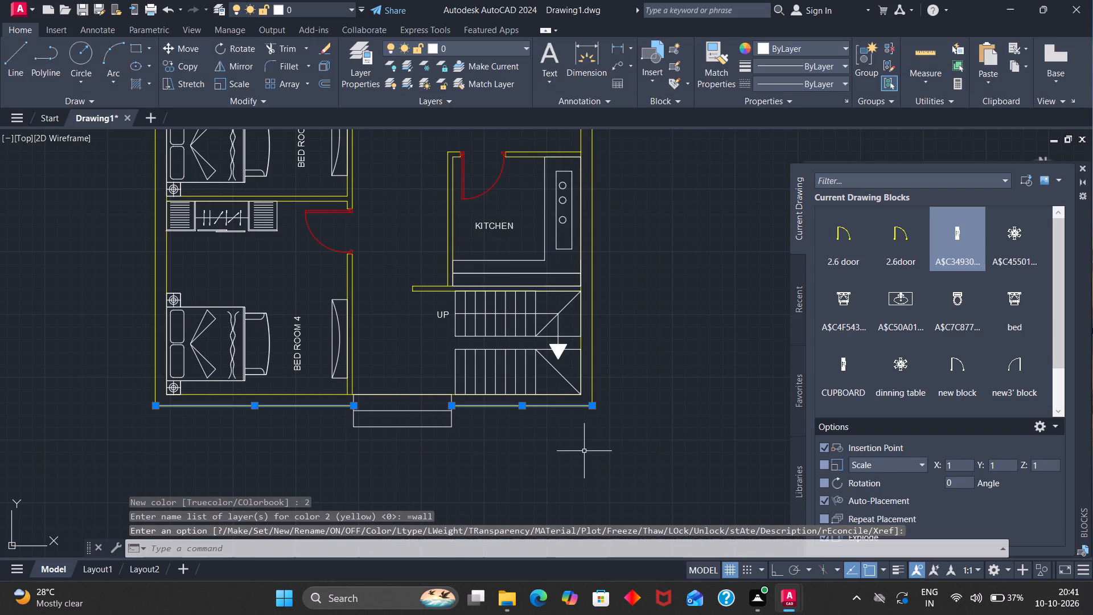
pyautogui.click(572, 449)
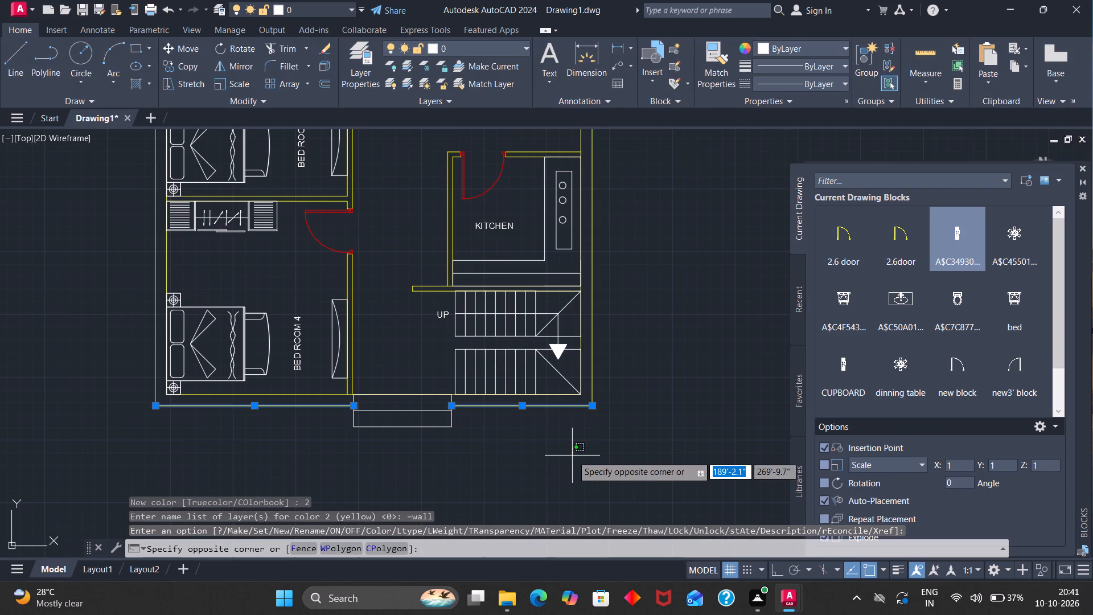
# Dimension the plan's overall width between the upper outer wall corners, placing the dimension line about 5" above the rear wall.
pyautogui.scroll(-2, 545, 468)
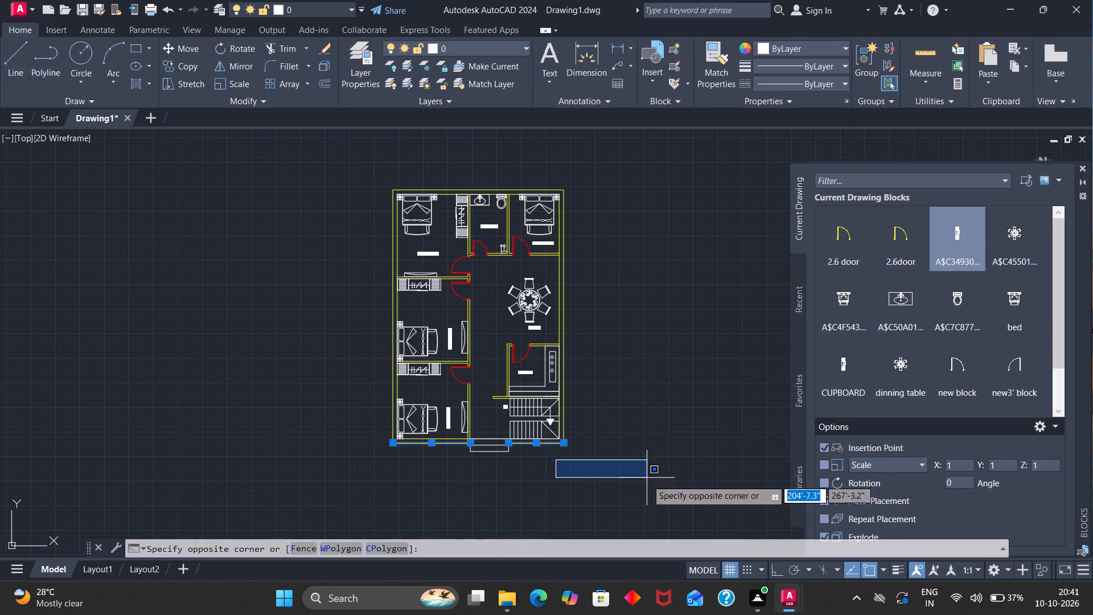
pyautogui.click(584, 46)
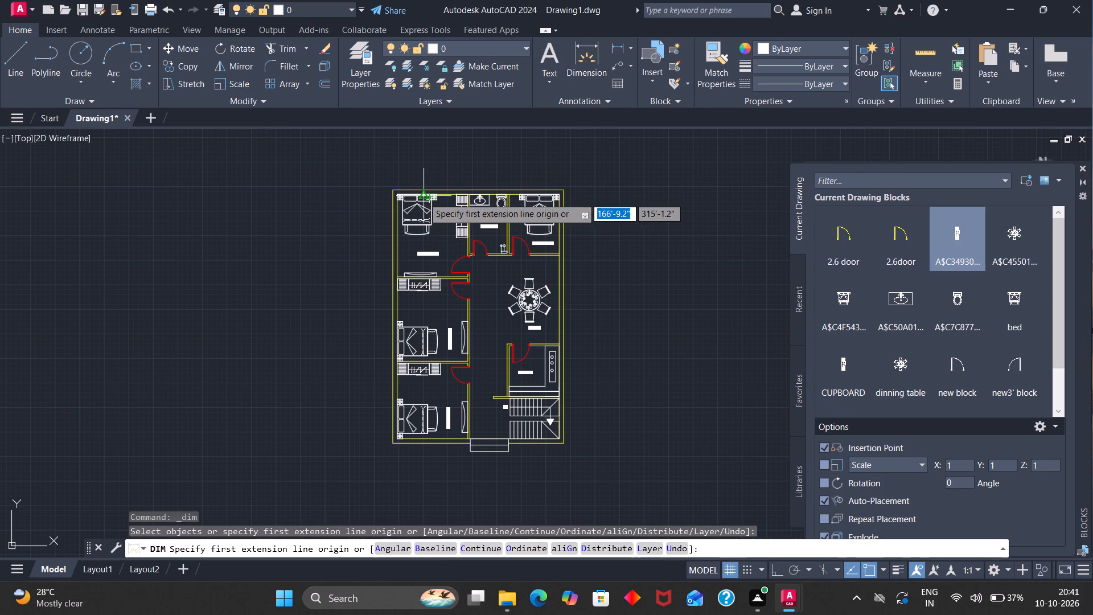
pyautogui.scroll(3, 397, 190)
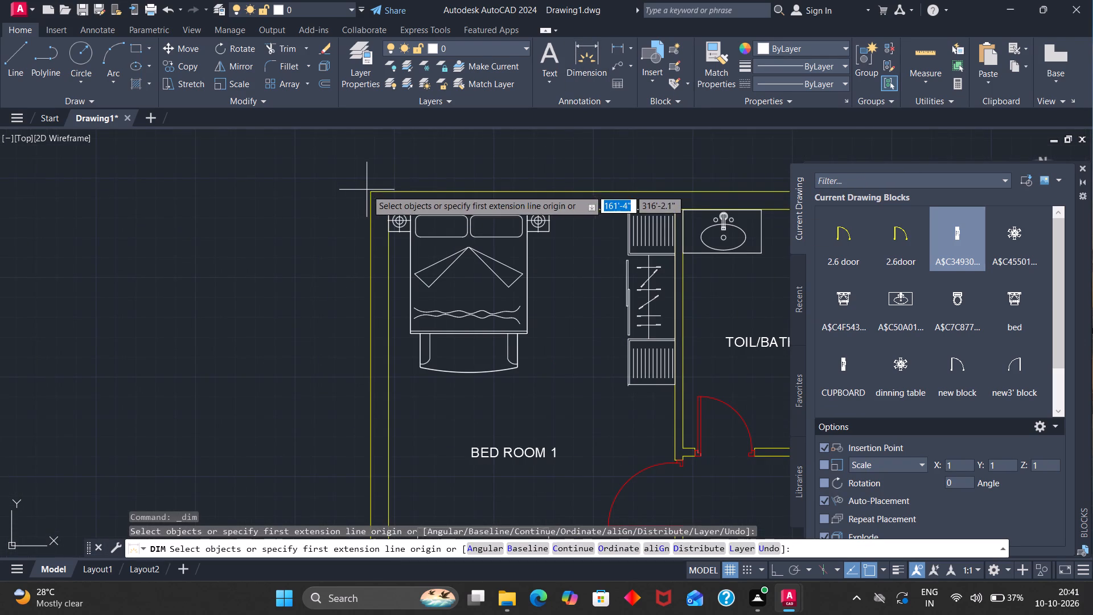
pyautogui.click(369, 191)
pyautogui.scroll(-2, 490, 169)
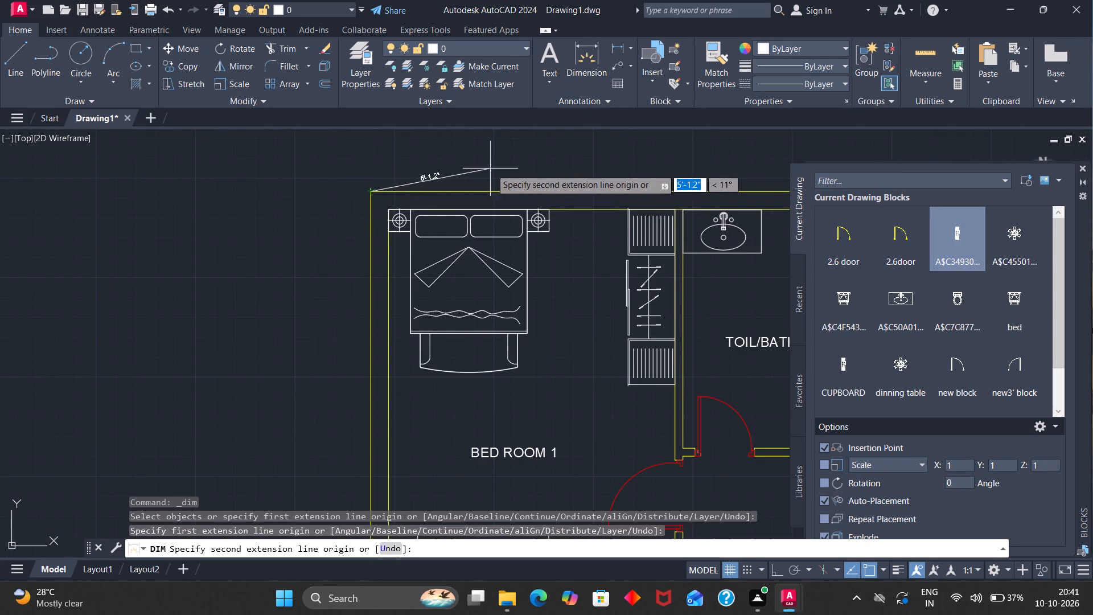
pyautogui.scroll(-1, 494, 169)
pyautogui.scroll(3, 635, 178)
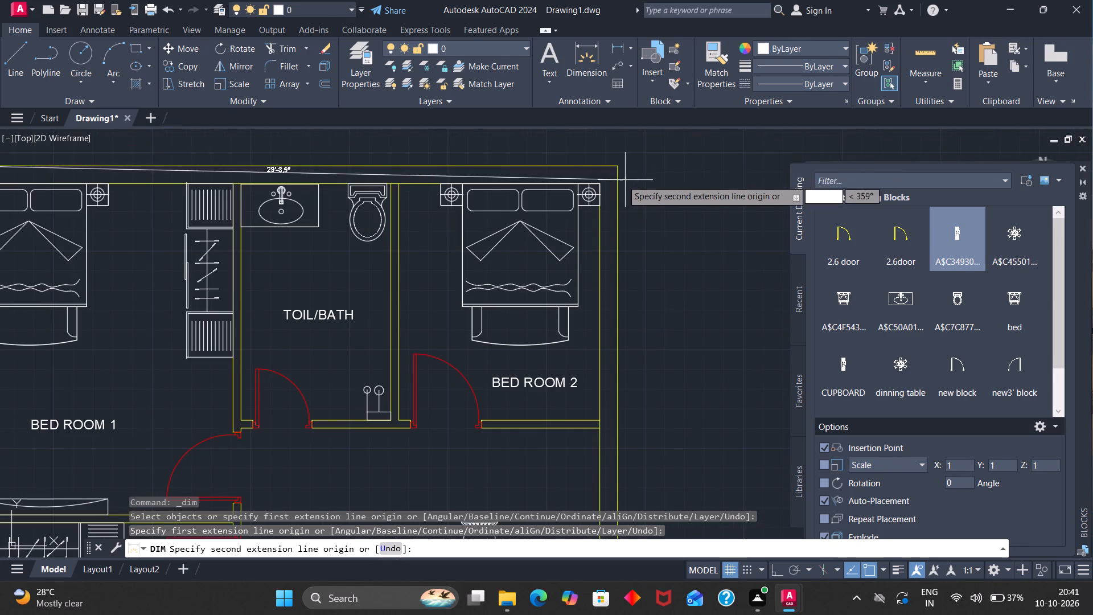
pyautogui.click(617, 164)
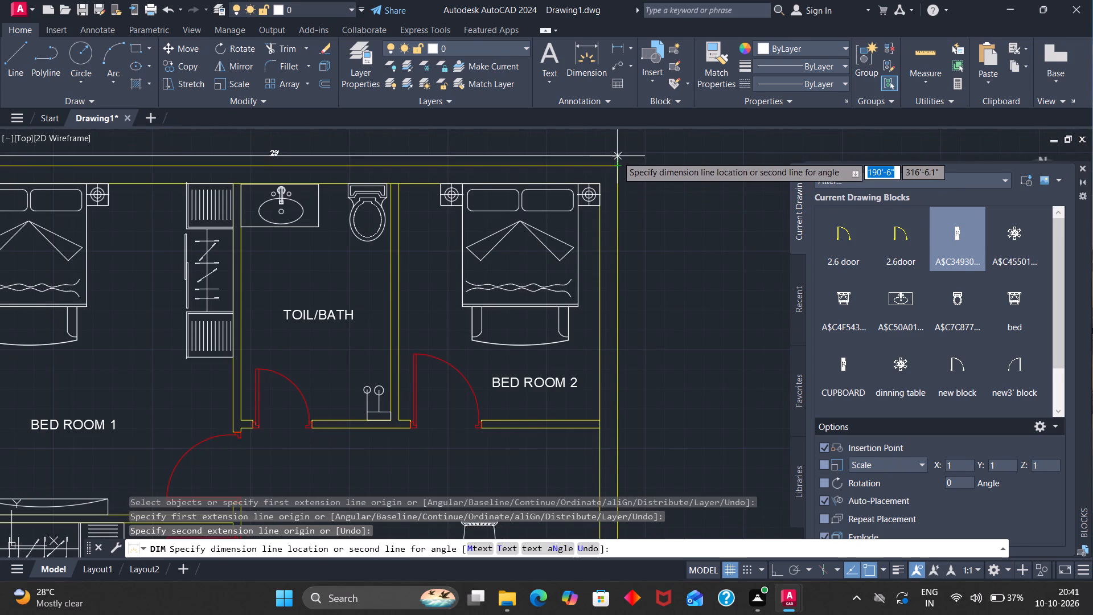
pyautogui.click(617, 156)
pyautogui.scroll(-2, 627, 153)
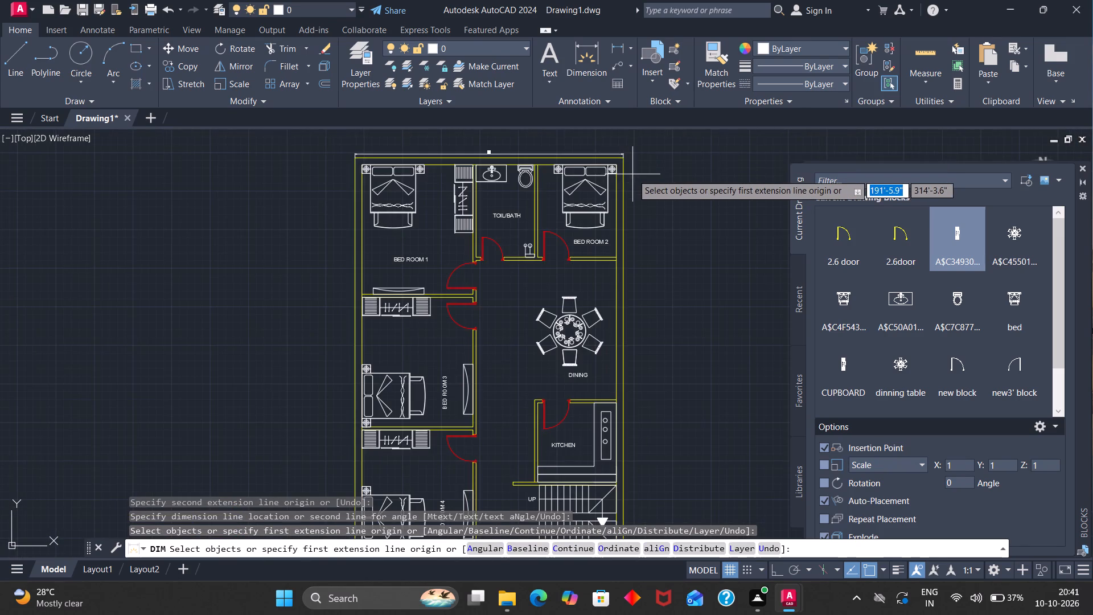
pyautogui.scroll(-1, 633, 174)
pyautogui.press('space')
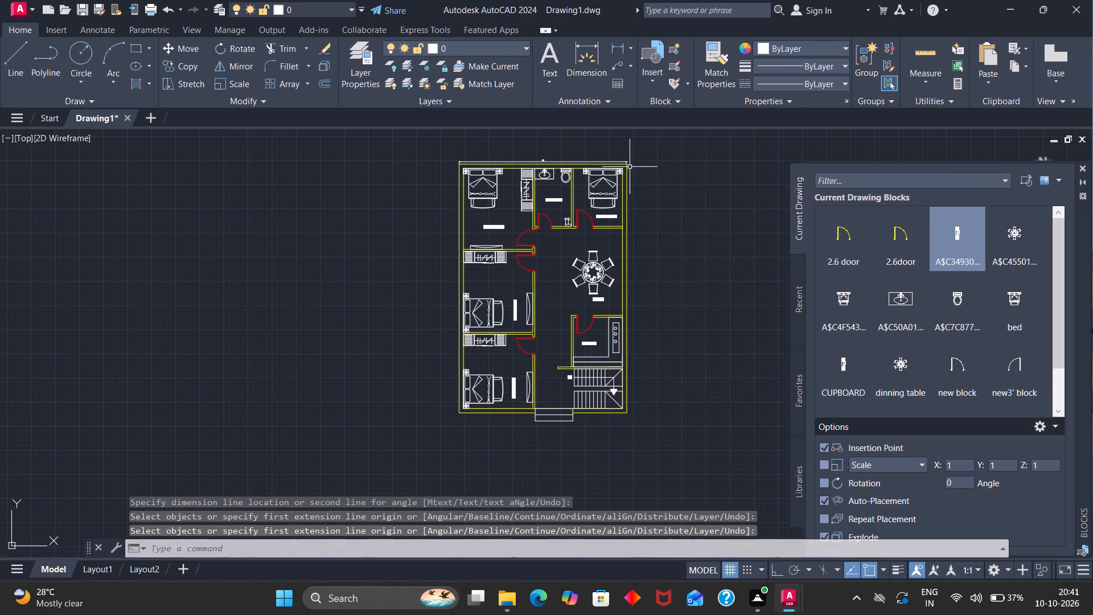
# Dimension the plan's overall depth between the outer corners of the right-hand wall, placing the dimension line just outside it.
pyautogui.scroll(4, 629, 166)
pyautogui.press('space')
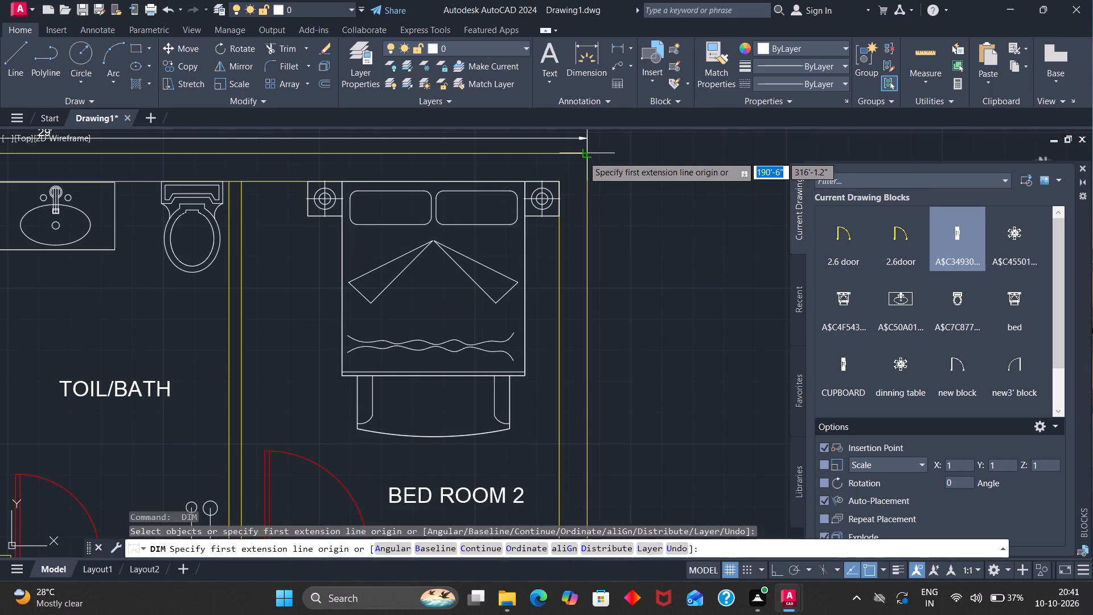
pyautogui.click(583, 156)
pyautogui.scroll(-4, 601, 222)
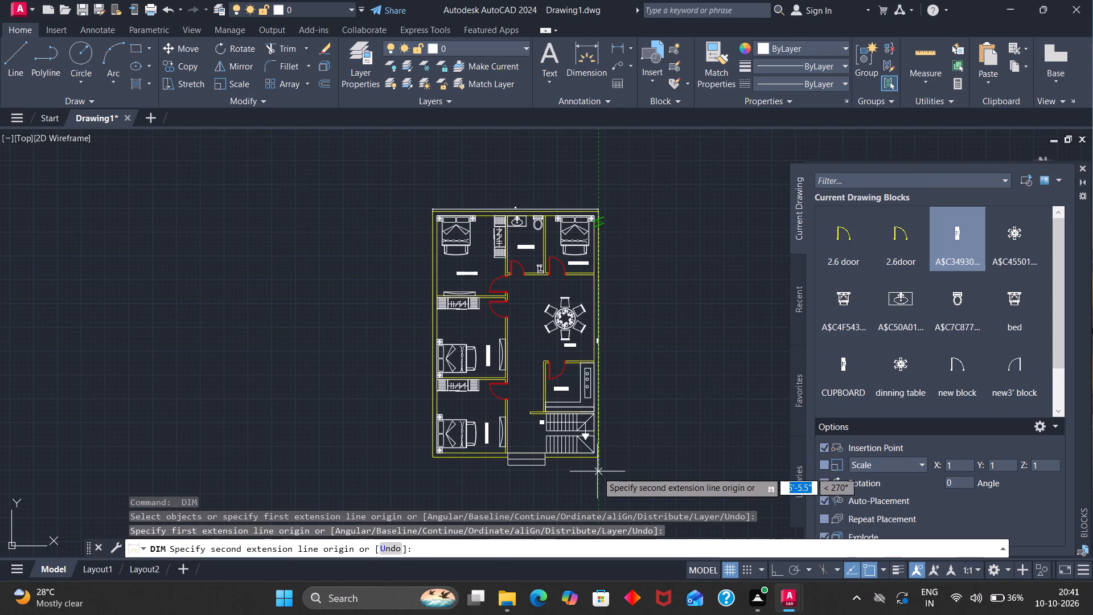
pyautogui.scroll(4, 605, 456)
pyautogui.click(576, 462)
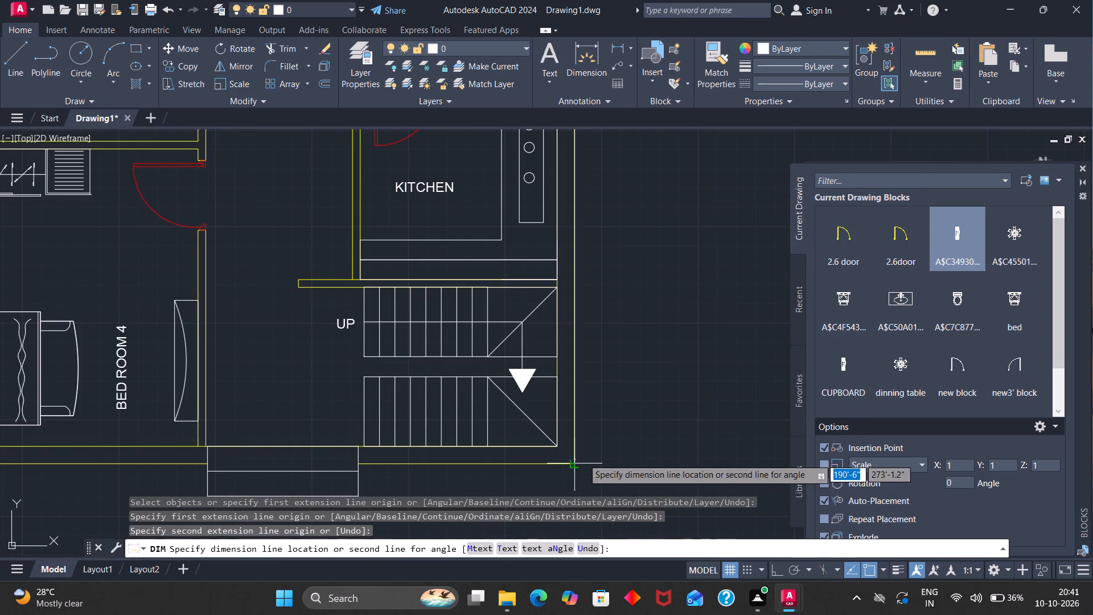
pyautogui.click(594, 456)
pyautogui.scroll(-2, 595, 453)
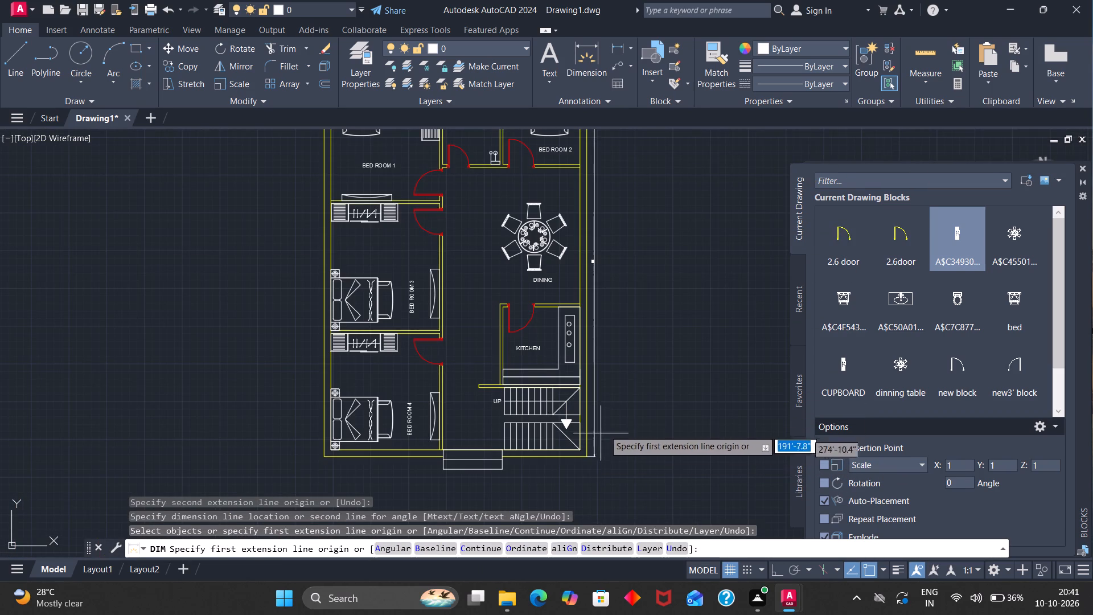
pyautogui.press('Escape')
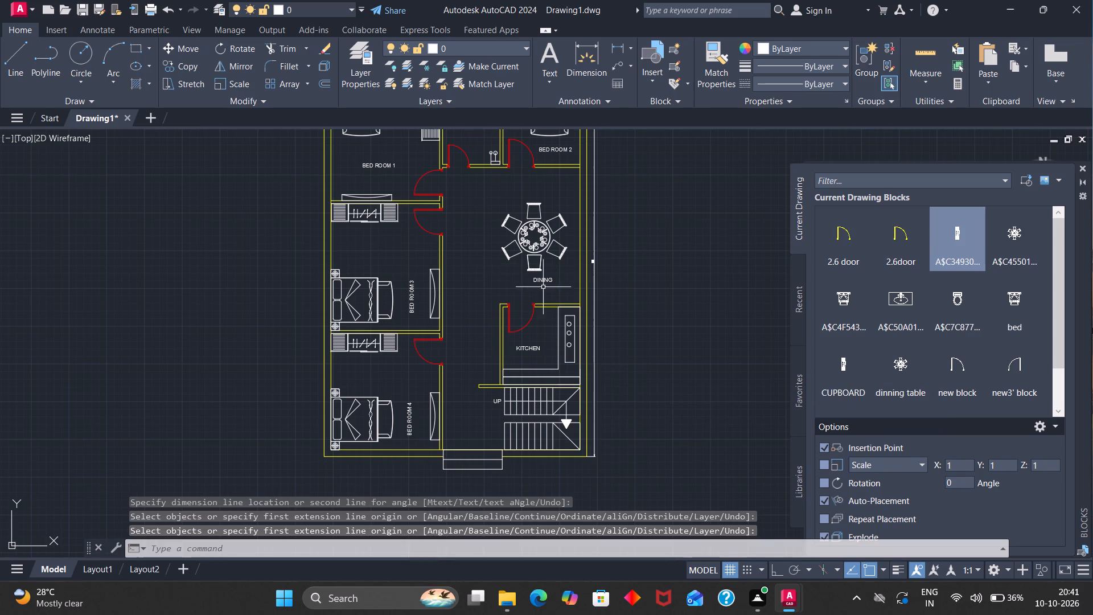
# Draw a straight horizontal line across the two small circles of the TOIL/BATH fitting.
pyautogui.scroll(-2, 496, 183)
pyautogui.scroll(4, 501, 137)
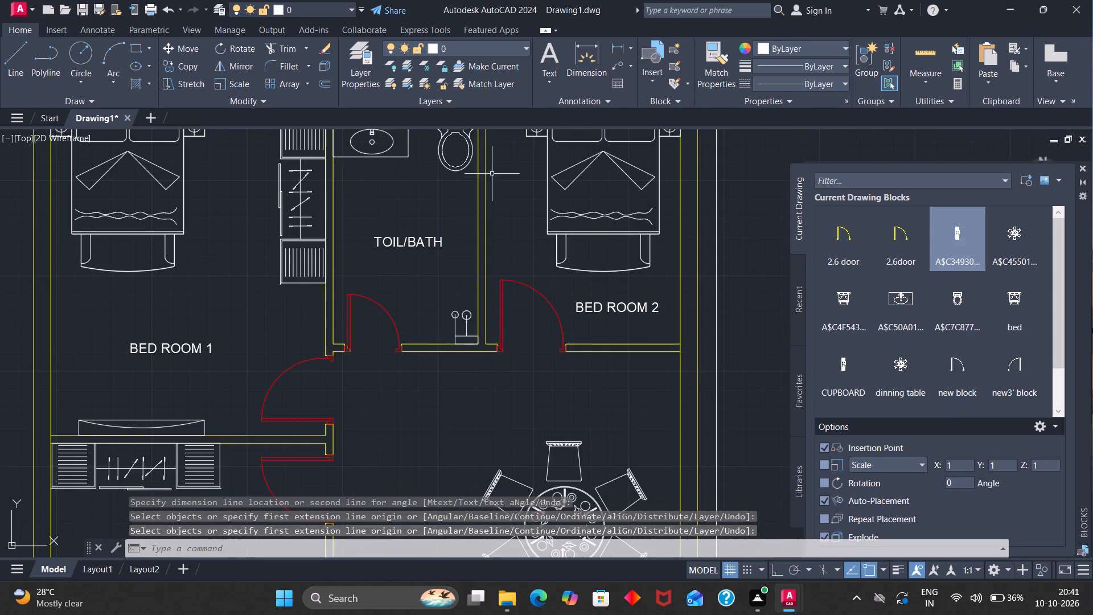
pyautogui.scroll(1, 487, 178)
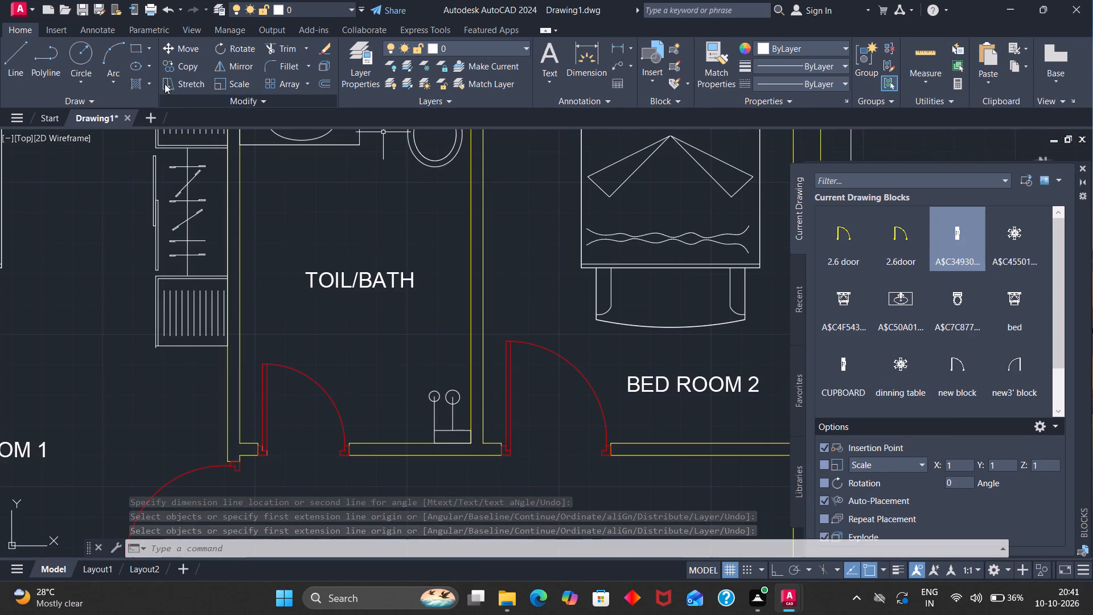
pyautogui.click(18, 65)
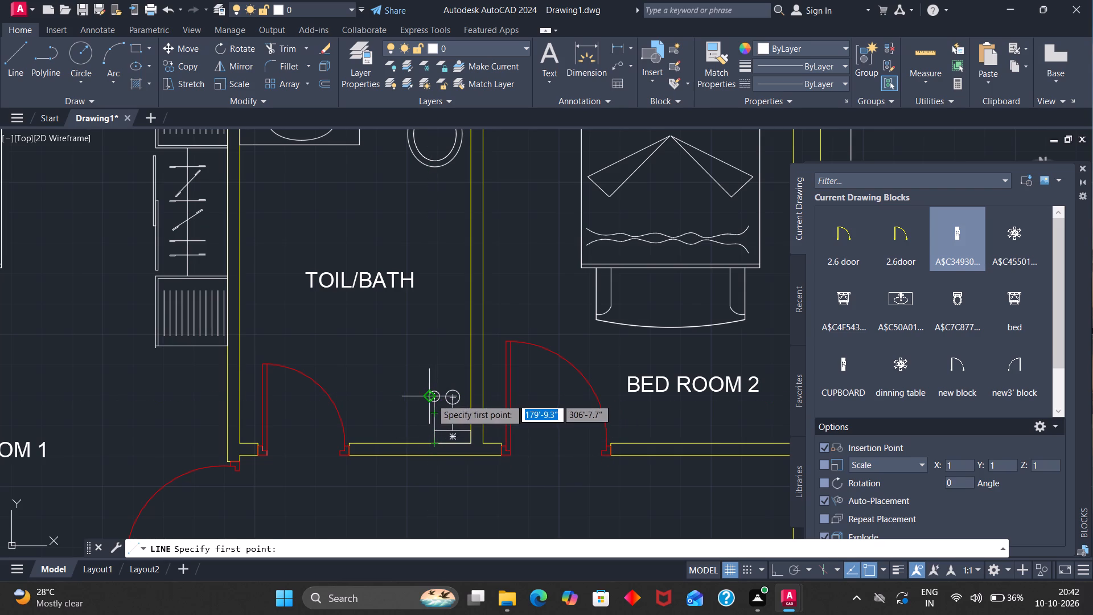
pyautogui.click(432, 399)
pyautogui.click(461, 396)
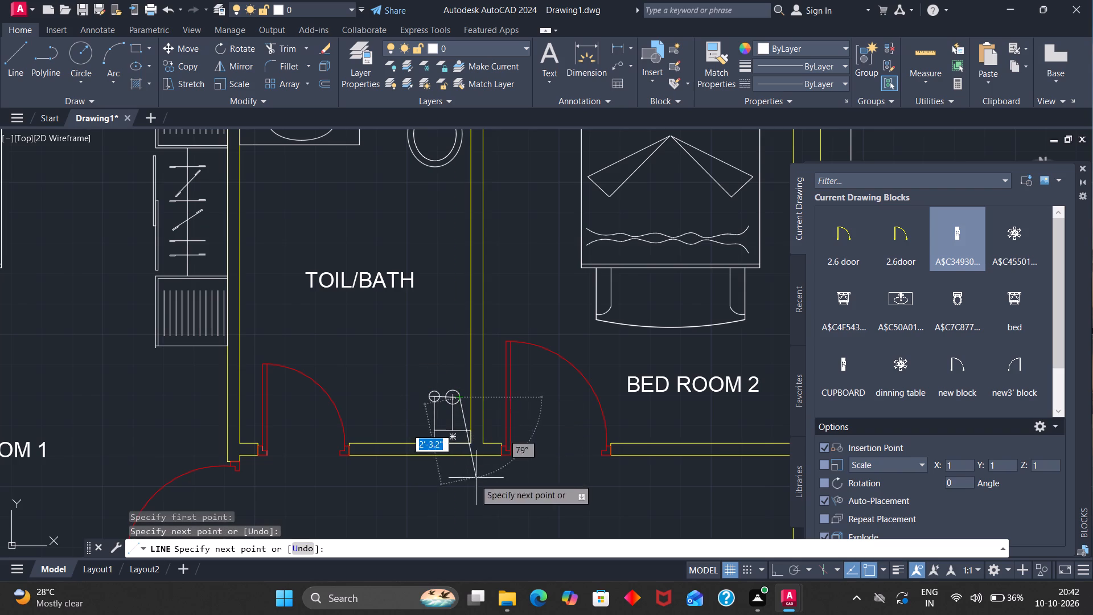
pyautogui.press('Escape')
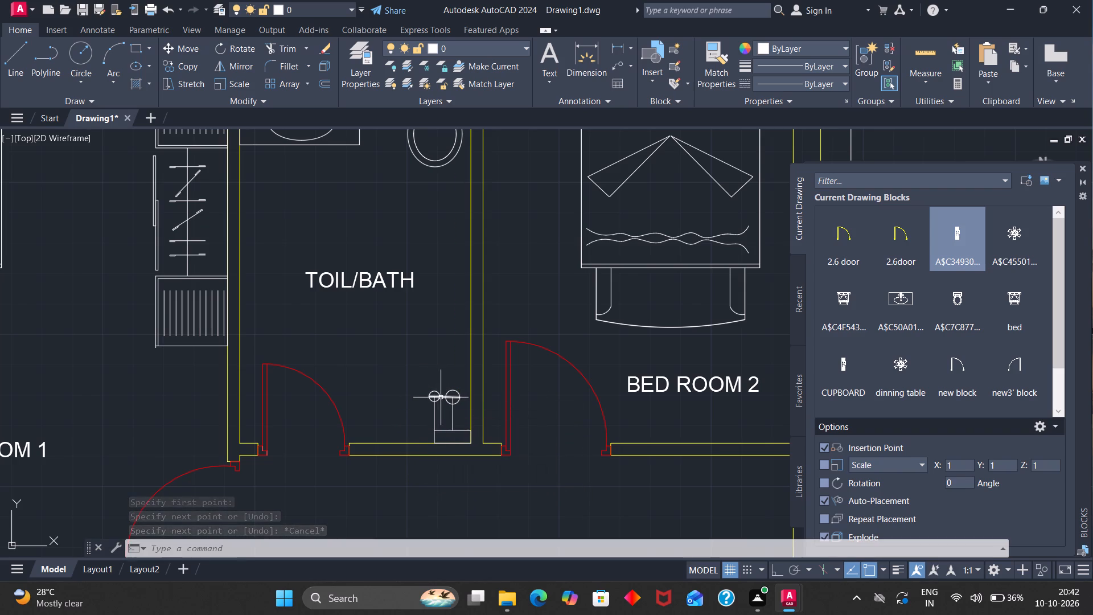
# Draw a three-sided polygon by its edge between the centres of the two TOIL/BATH fitting circles, with the apex pointing up.
pyautogui.press('p')
pyautogui.write('OL')
pyautogui.press('Return')
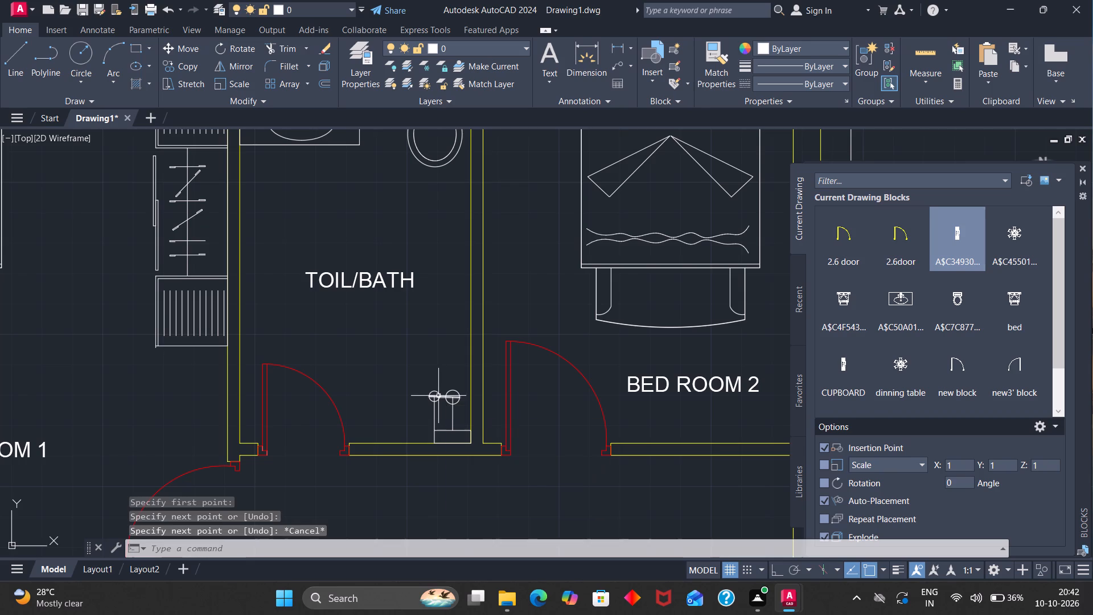
pyautogui.press('Return')
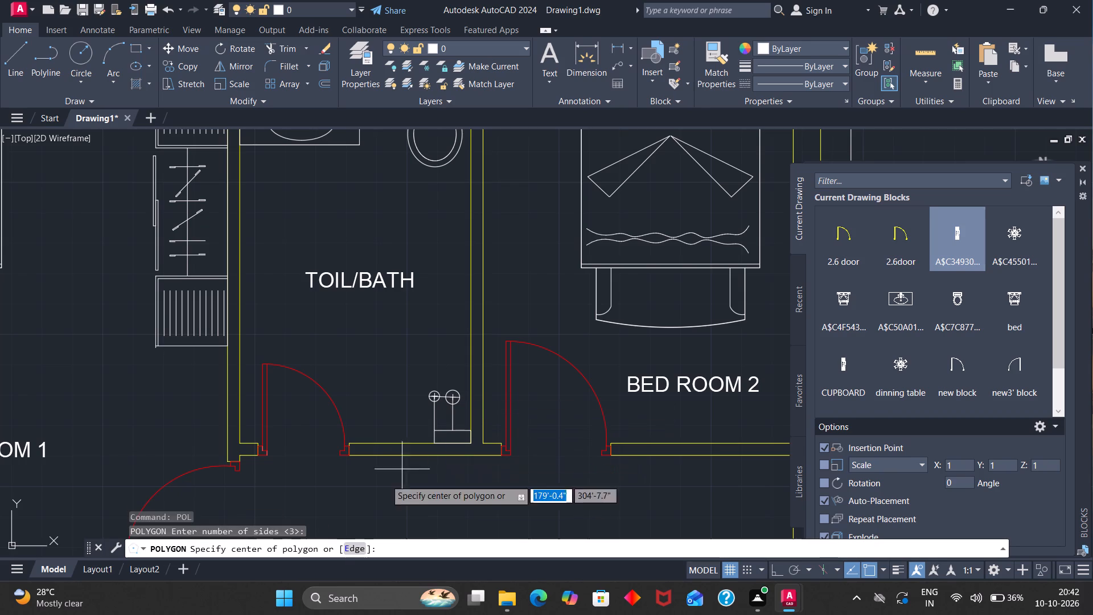
pyautogui.click(350, 547)
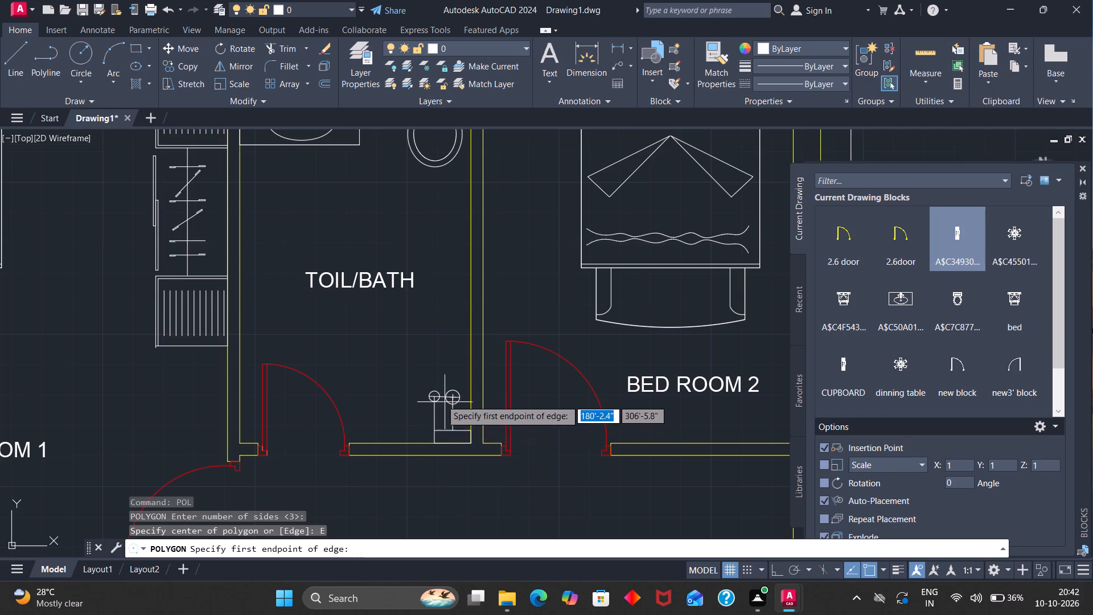
pyautogui.click(433, 396)
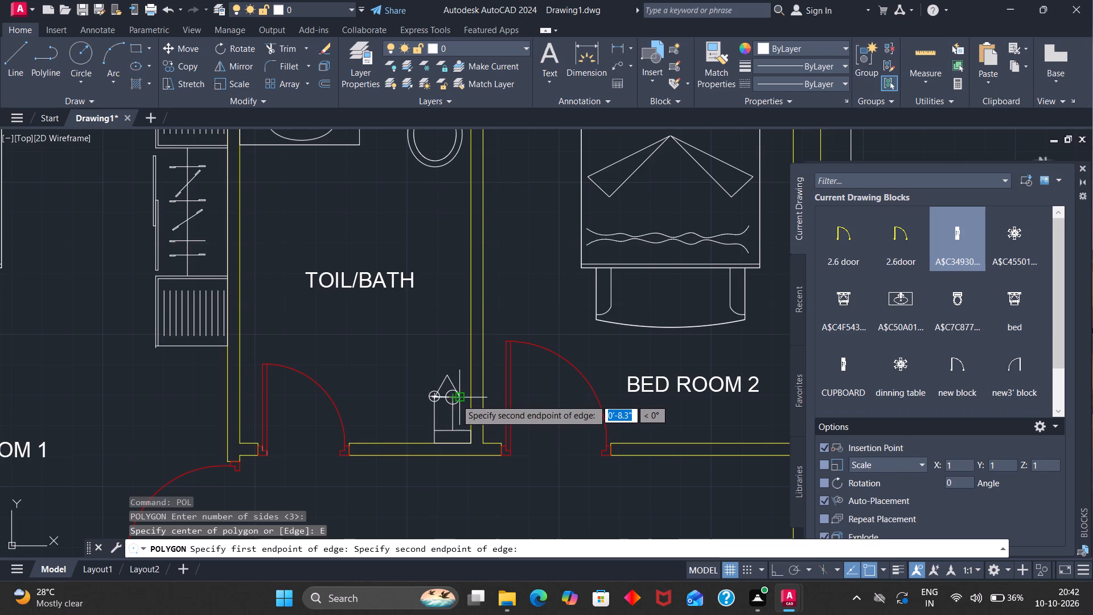
pyautogui.click(455, 399)
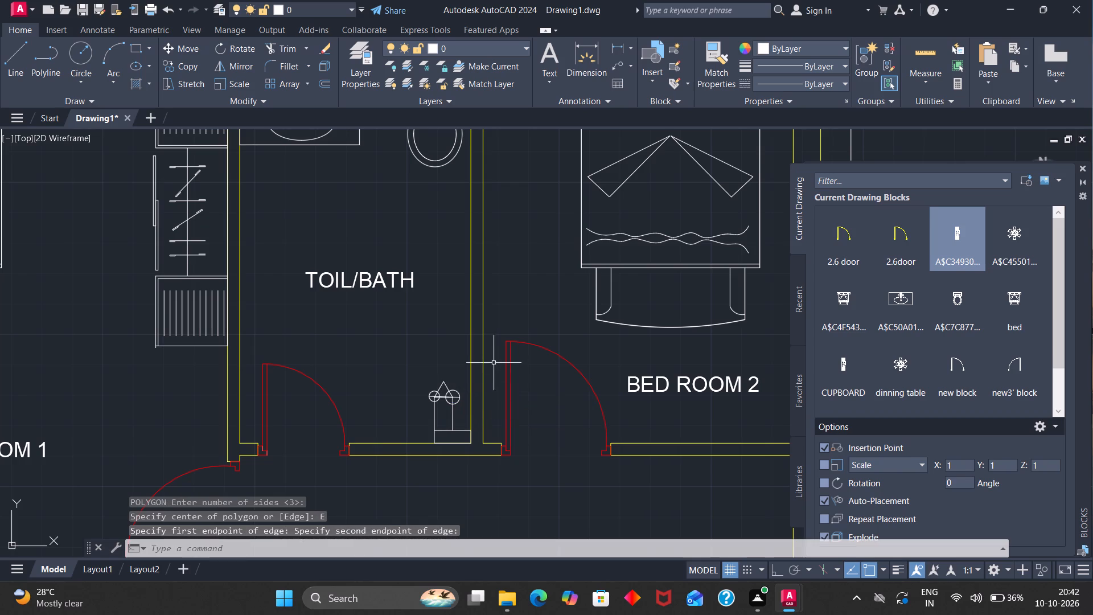
pyautogui.scroll(-1, 491, 349)
pyautogui.scroll(1, 489, 340)
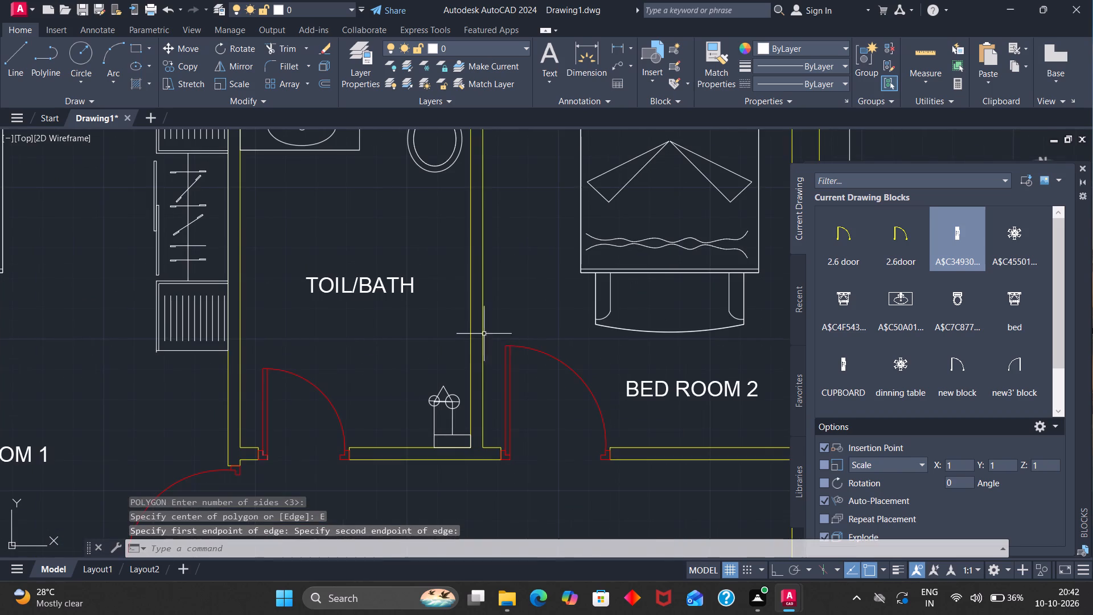
# Group the arc and rectangle of the TV unit on BED ROOM 1's lower wall into one object.
pyautogui.scroll(-2, 483, 333)
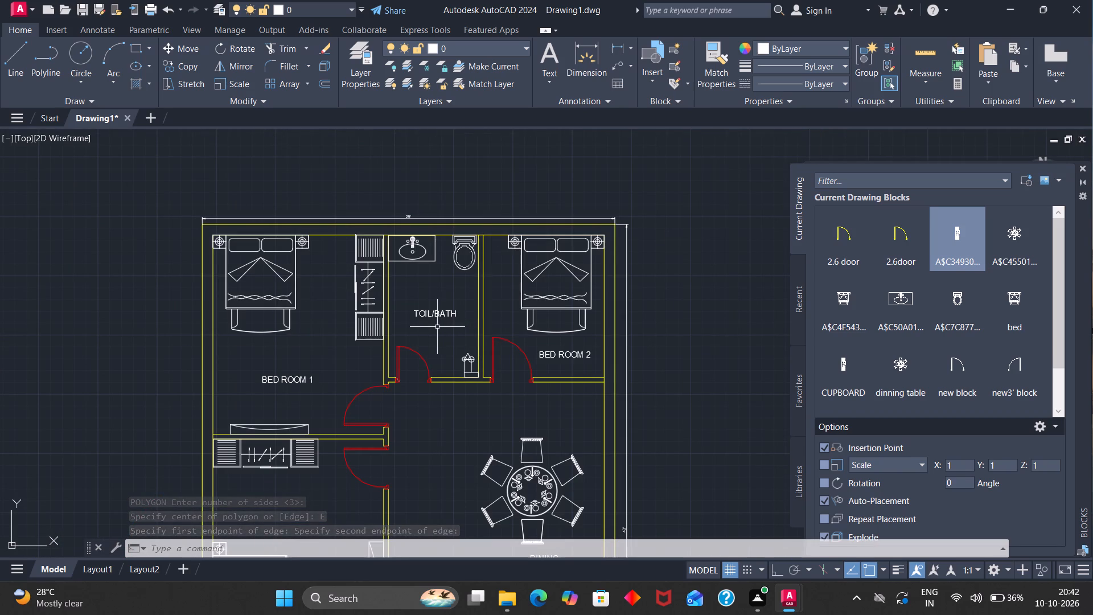
pyautogui.scroll(-1, 241, 419)
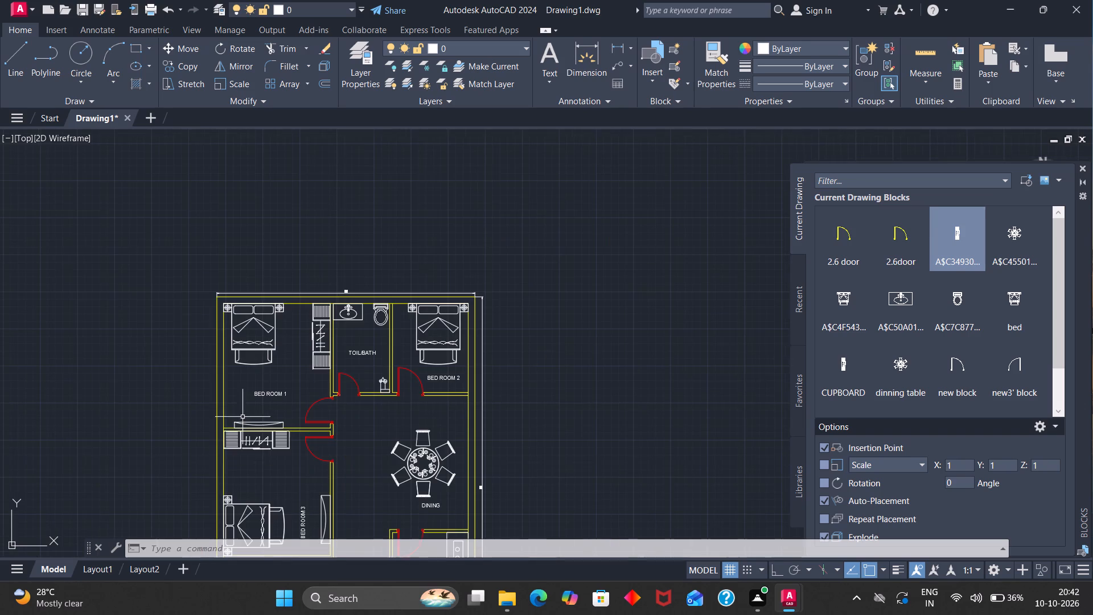
pyautogui.scroll(1, 248, 425)
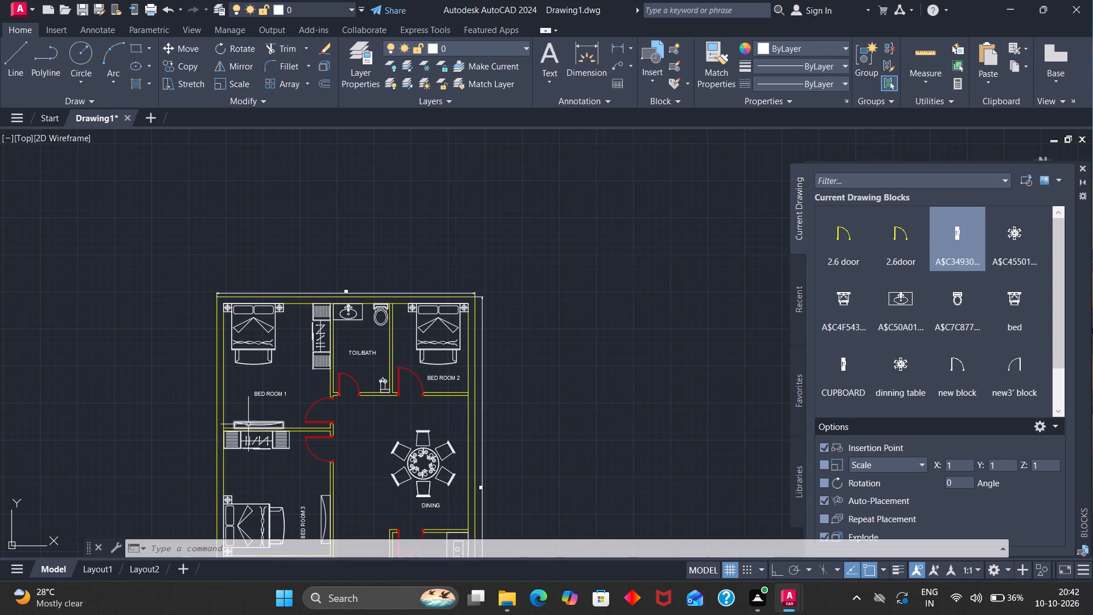
pyautogui.scroll(2, 248, 425)
pyautogui.click(260, 427)
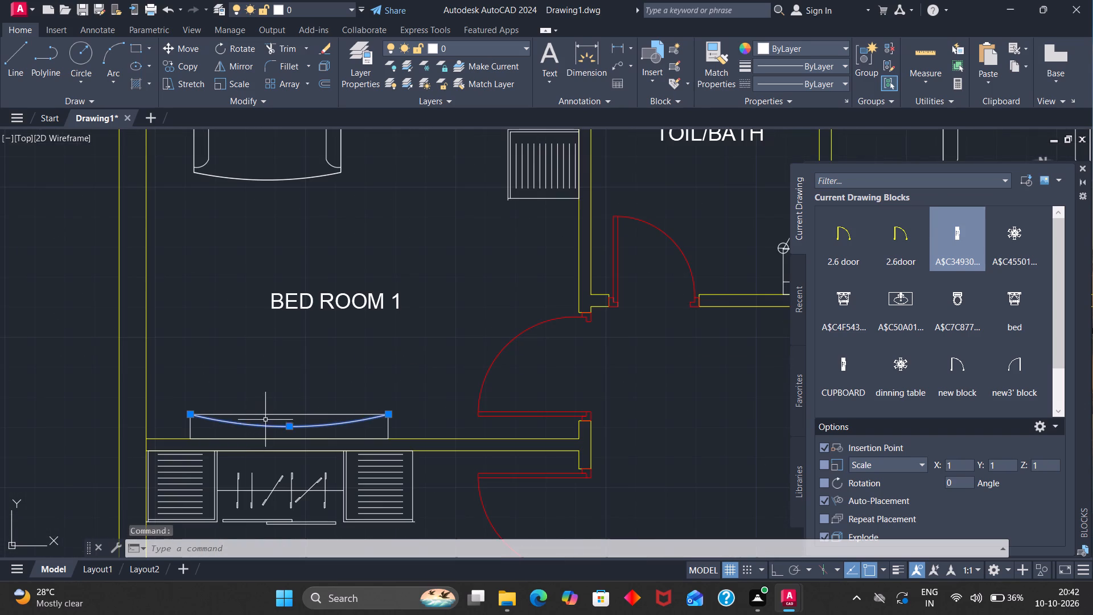
pyautogui.click(268, 414)
pyautogui.press('g')
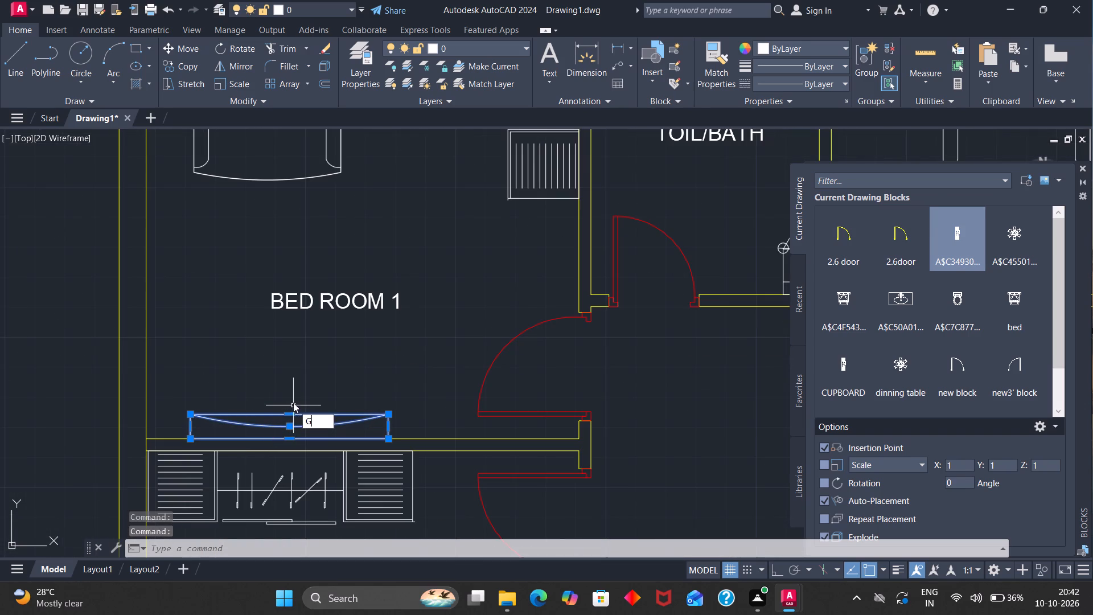
pyautogui.press('Return')
# Group the arc and rectangle of the TV unit beside the BED ROOM 3 label into one object.
pyautogui.scroll(-3, 293, 402)
pyautogui.scroll(-2, 353, 490)
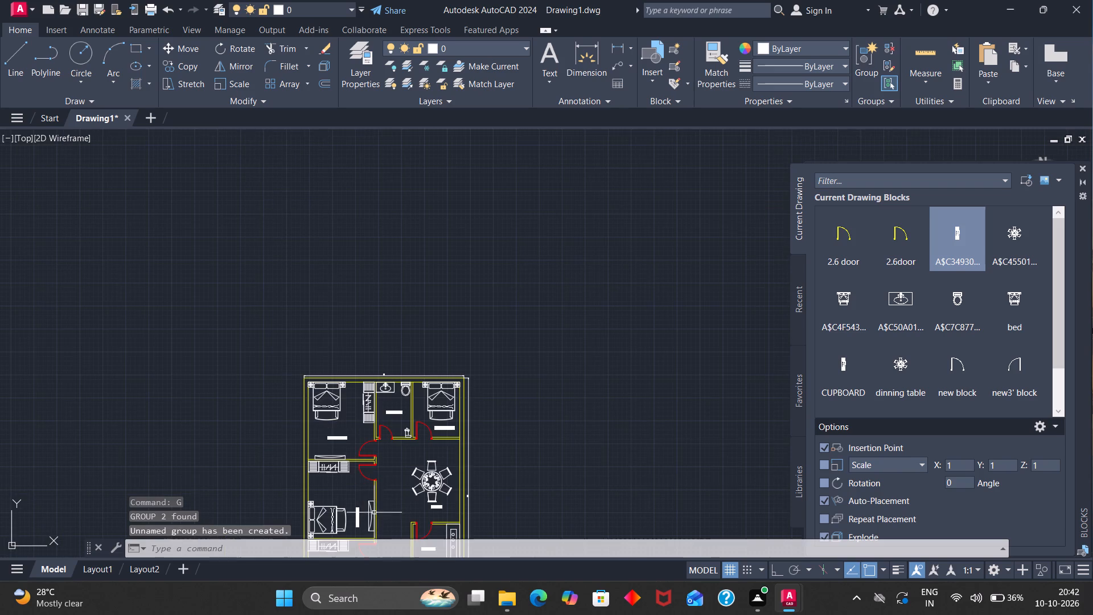
pyautogui.scroll(4, 365, 521)
pyautogui.click(392, 498)
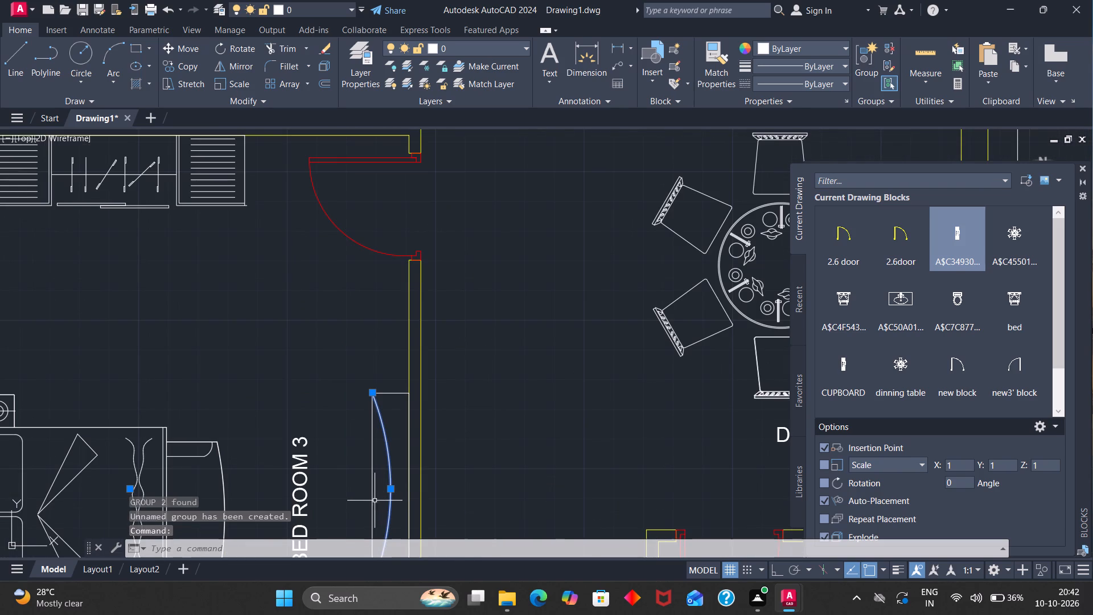
pyautogui.click(371, 501)
pyautogui.press('g')
pyautogui.press('Return')
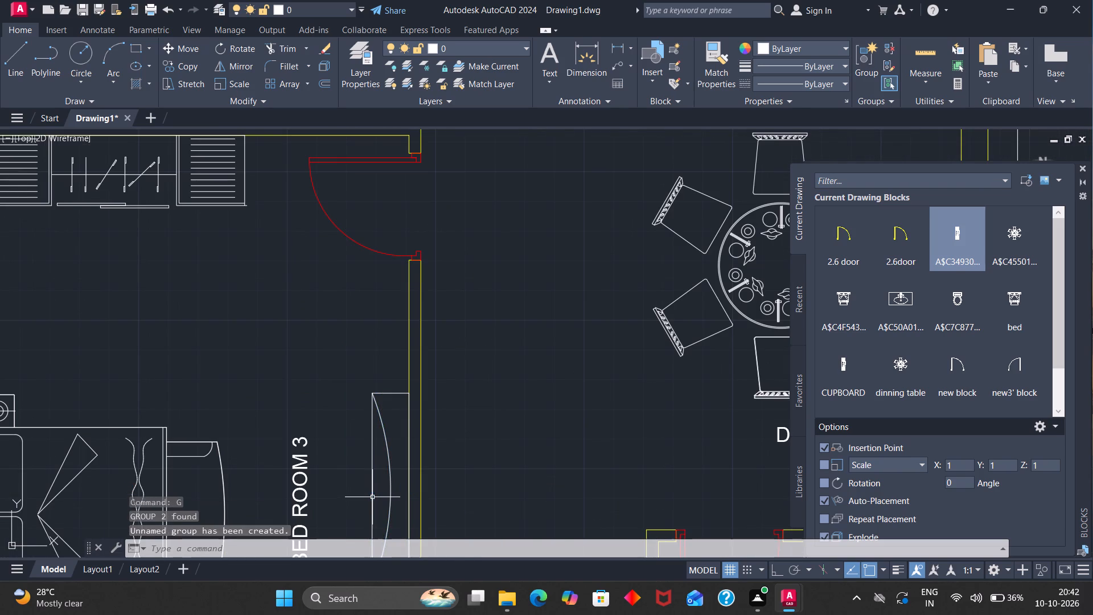
# Group the arc and rectangle of the TV unit beside the BED ROOM 4 label into one object.
pyautogui.scroll(-7, 372, 494)
pyautogui.scroll(6, 373, 520)
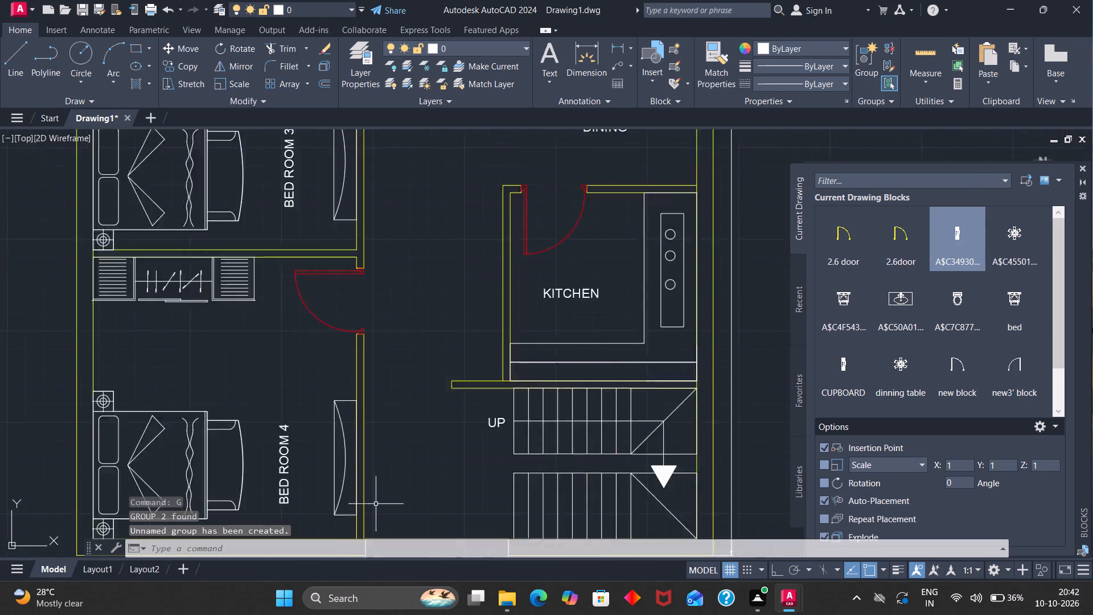
pyautogui.click(308, 468)
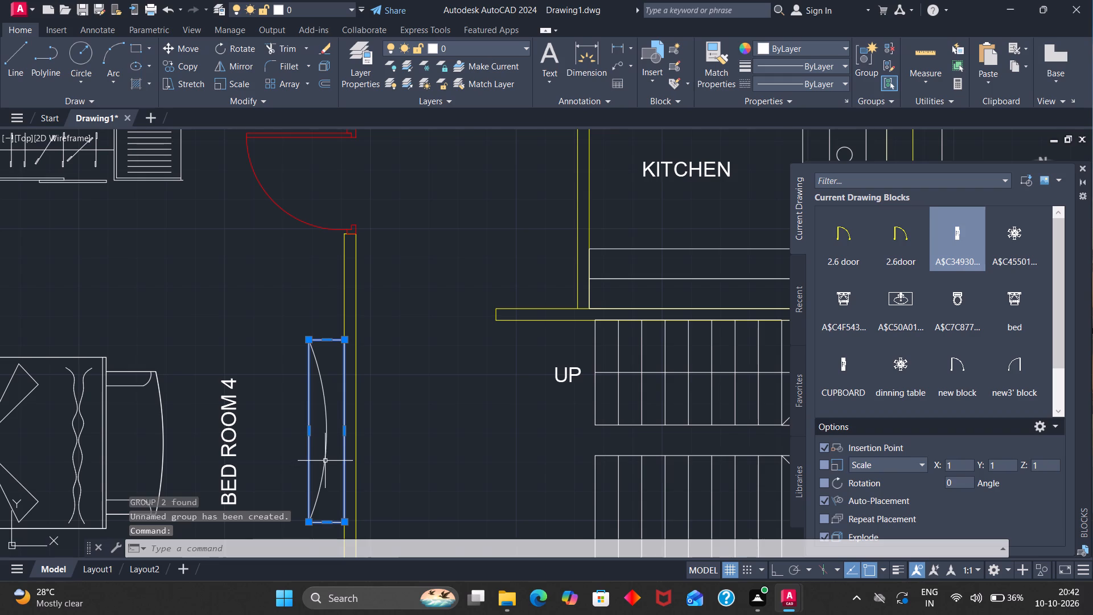
pyautogui.click(325, 461)
pyautogui.press('g')
pyautogui.press('Return')
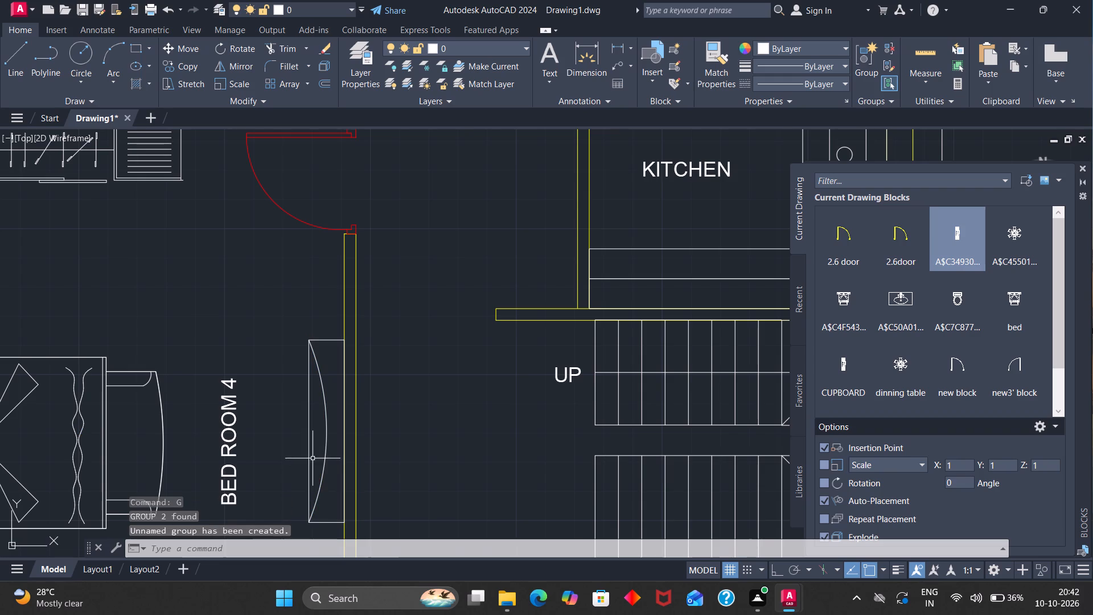
# Create a new layer named TV with index colour 221.
pyautogui.click(352, 55)
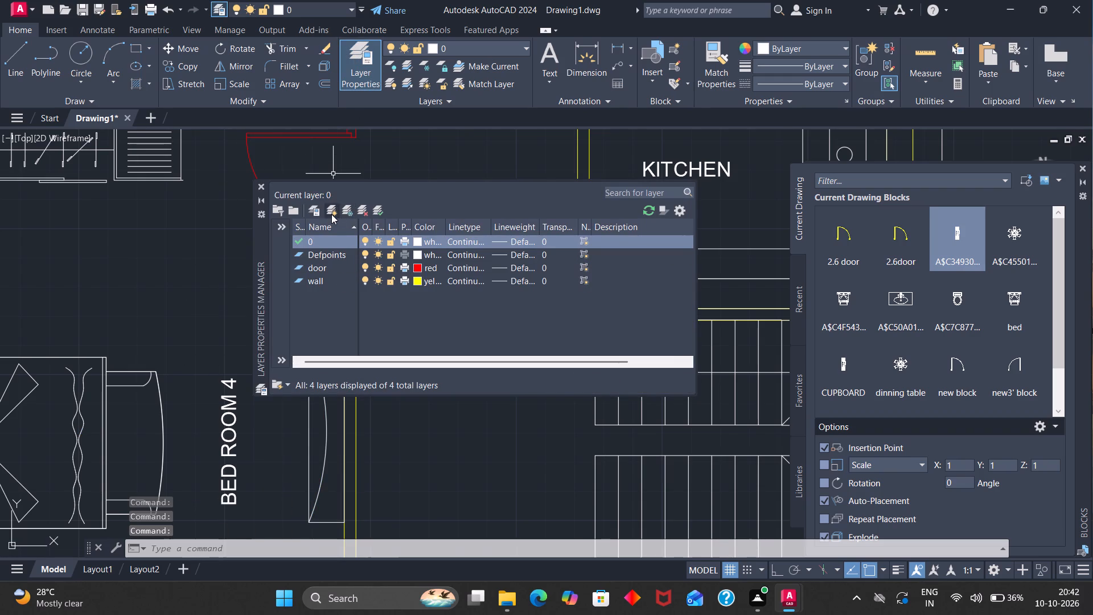
pyautogui.click(331, 214)
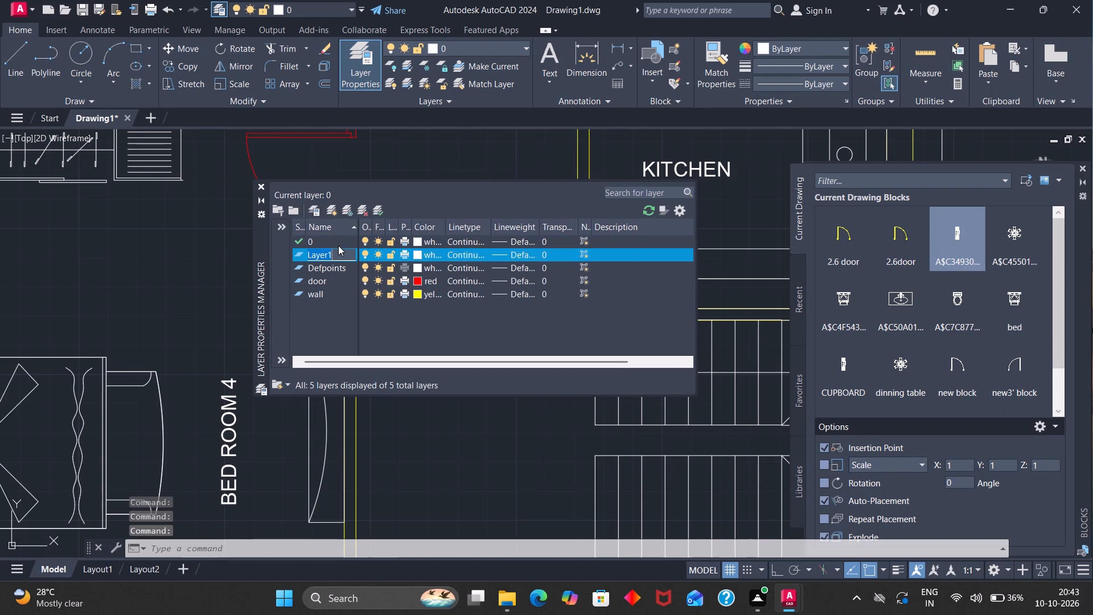
pyautogui.press('BackSpace')
pyautogui.write('TV')
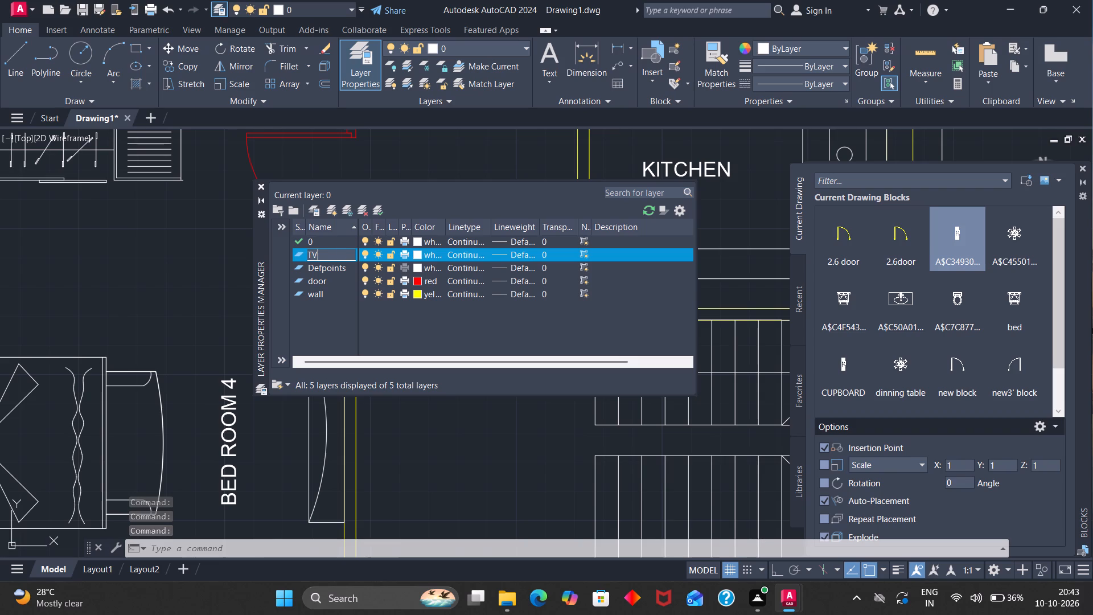
pyautogui.click(416, 252)
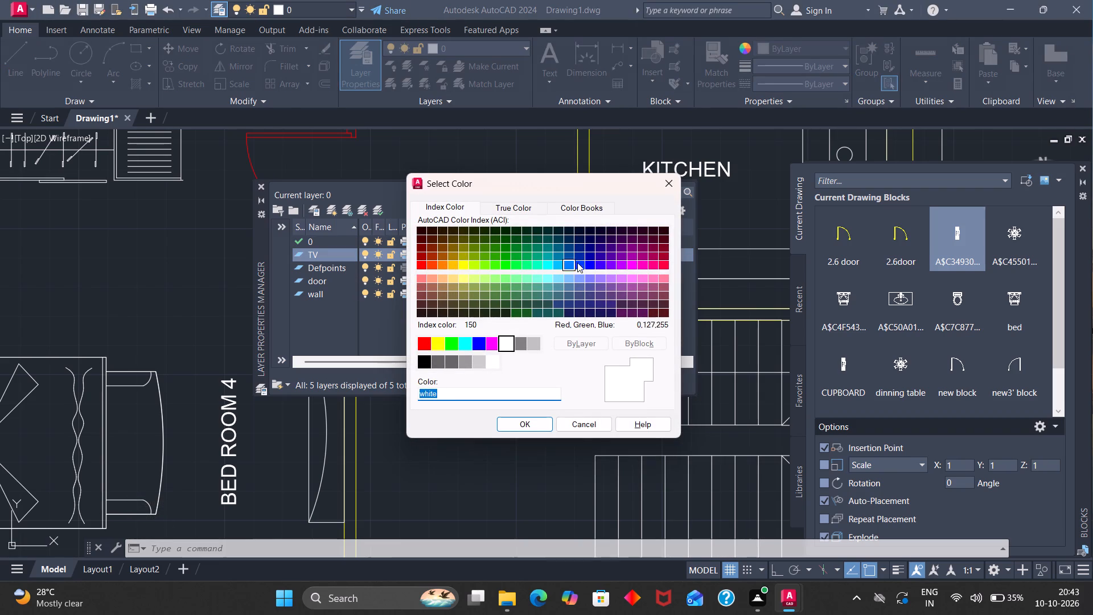
pyautogui.click(642, 278)
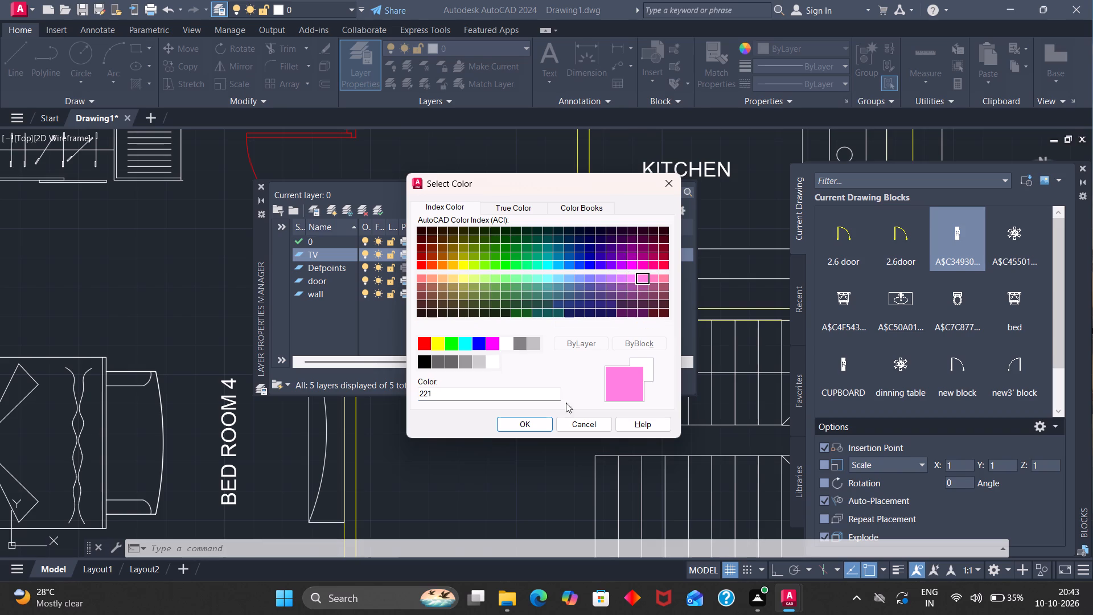
pyautogui.click(529, 420)
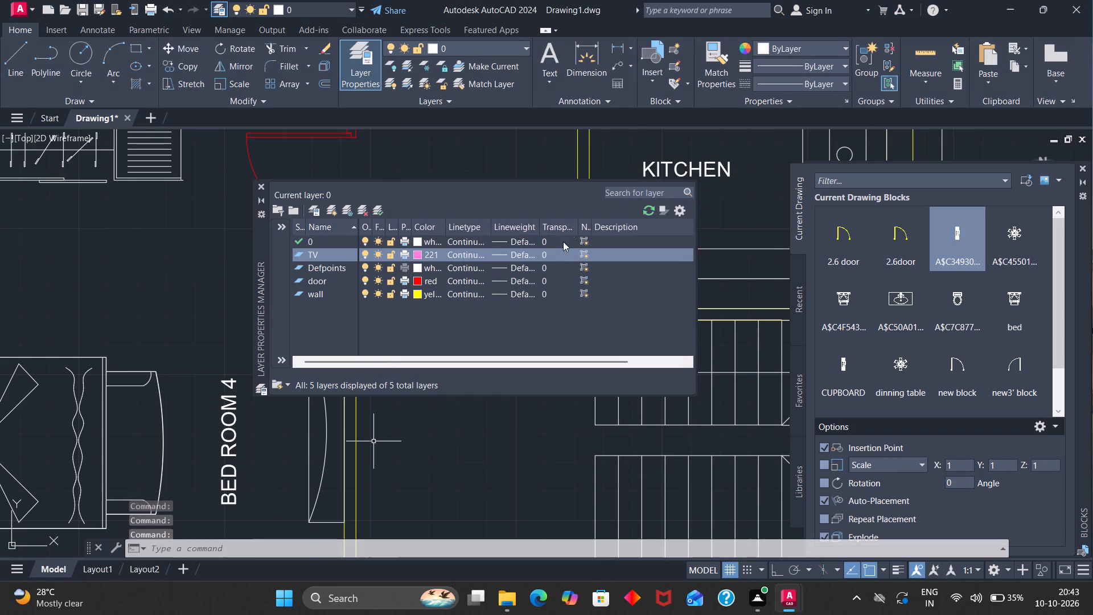
pyautogui.click(258, 183)
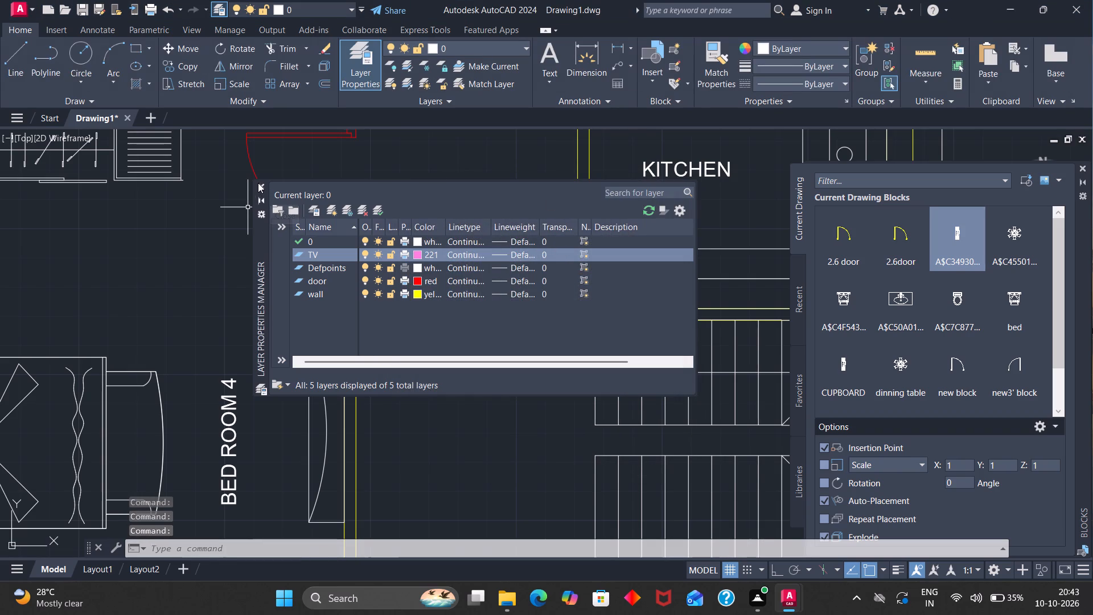
# Move the grouped TV units in BED ROOM 4, BED ROOM 3 and BED ROOM 1 onto the TV layer, keeping its colour 221.
pyautogui.click(322, 384)
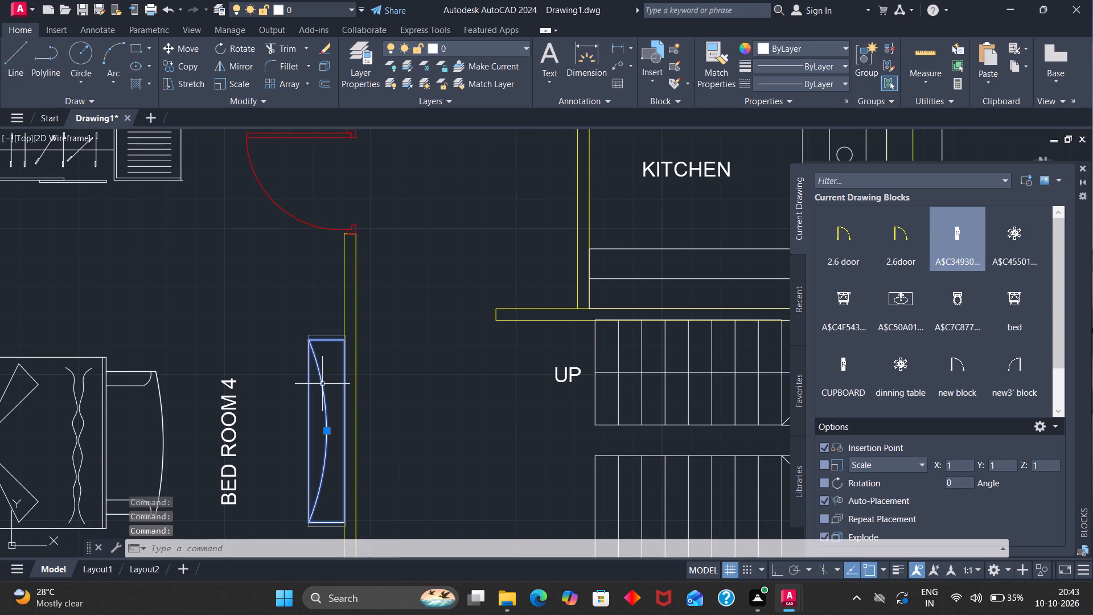
pyautogui.scroll(-4, 322, 383)
pyautogui.scroll(2, 317, 303)
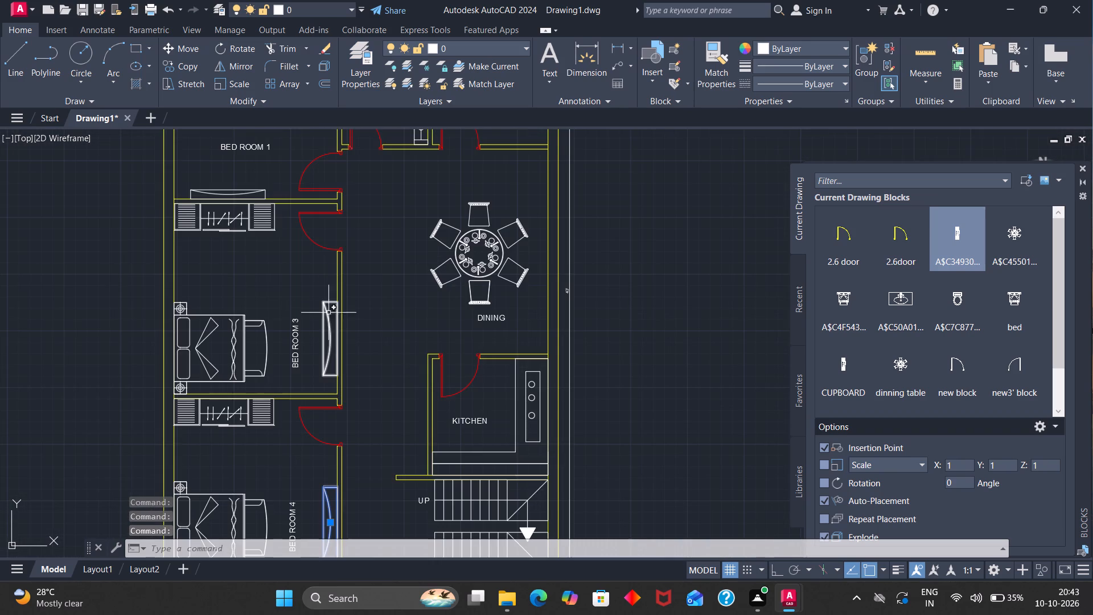
pyautogui.click(328, 318)
pyautogui.scroll(-2, 317, 282)
pyautogui.scroll(3, 287, 238)
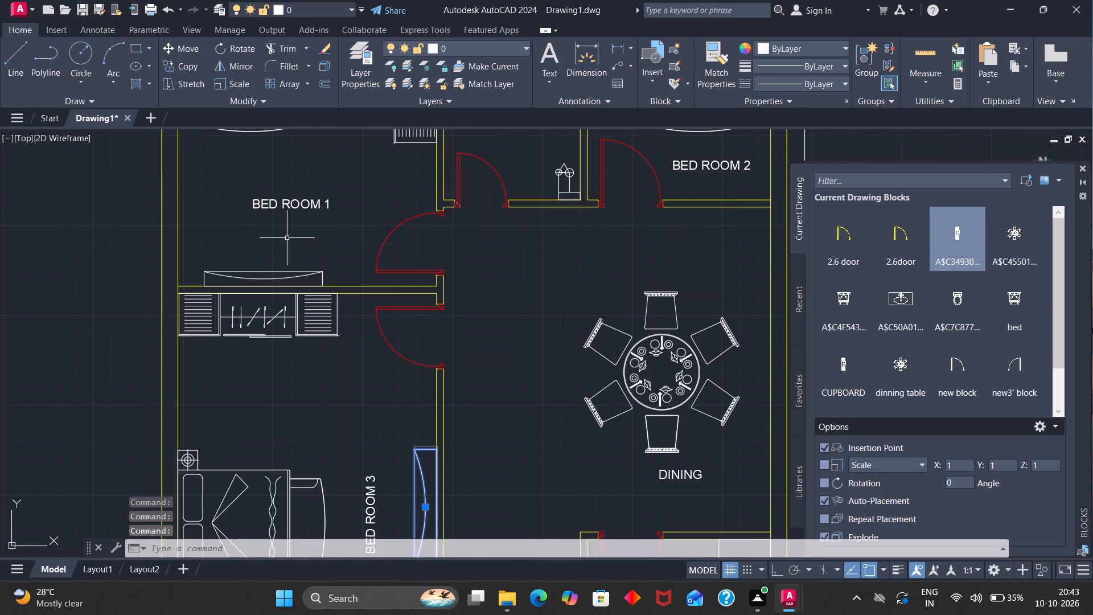
pyautogui.click(276, 270)
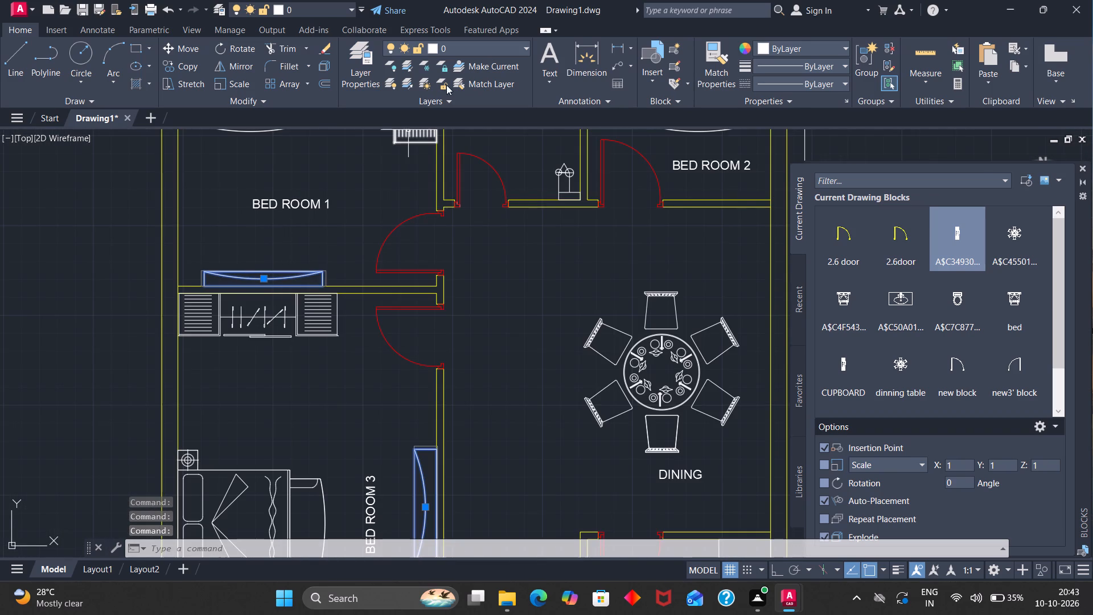
pyautogui.click(524, 47)
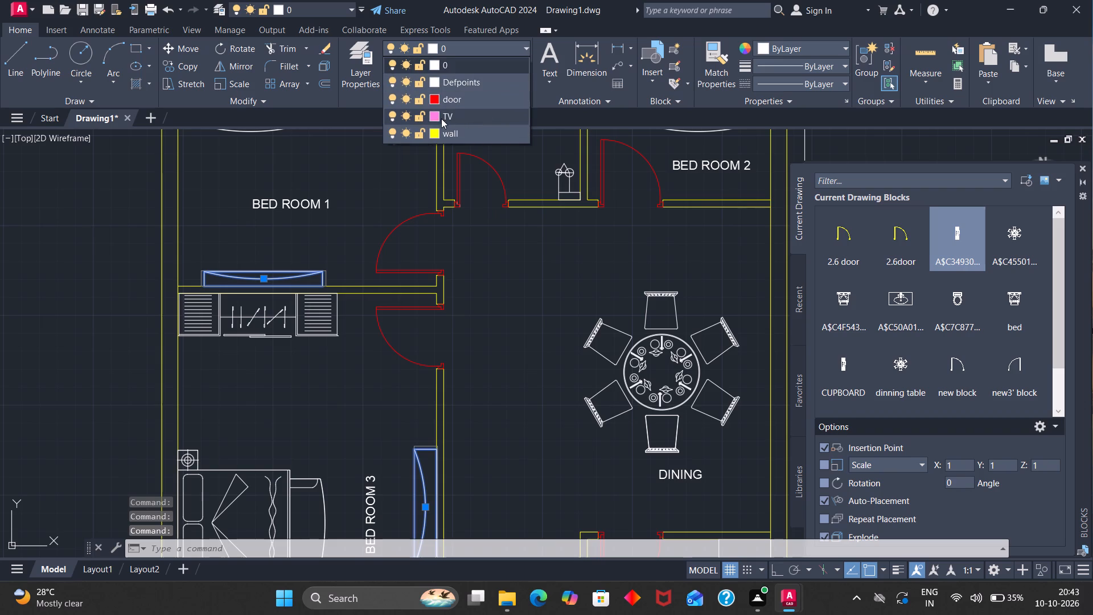
pyautogui.click(435, 117)
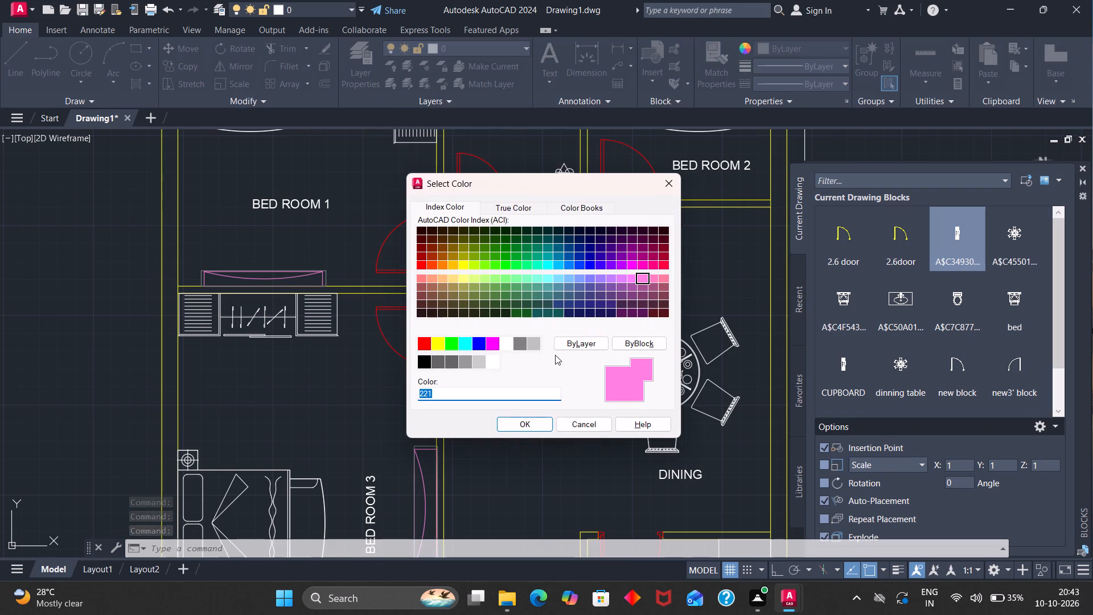
pyautogui.click(537, 425)
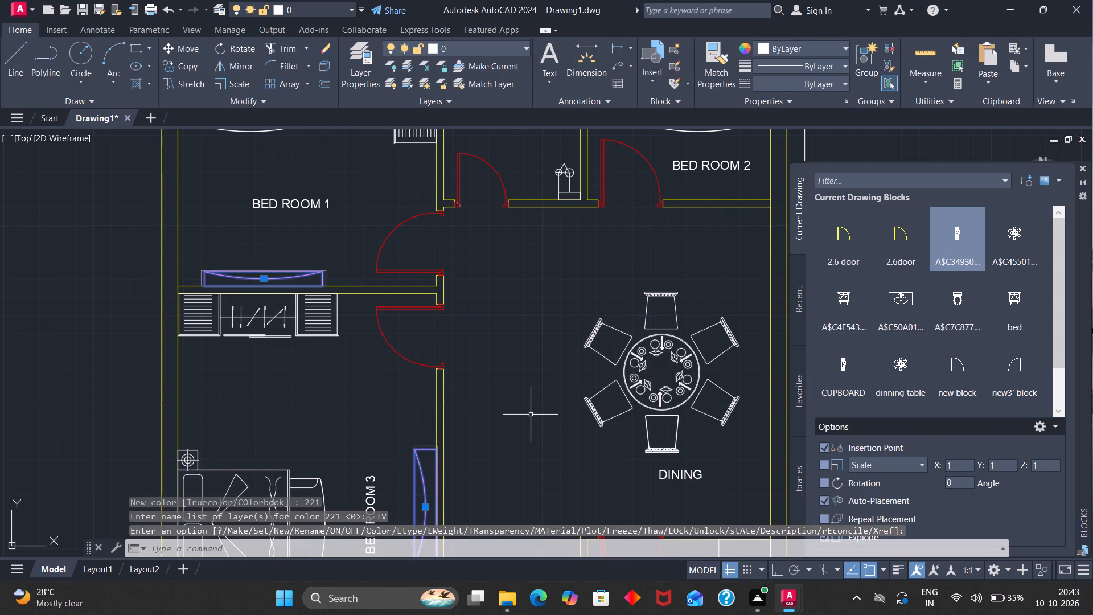
pyautogui.press('Escape')
# Examine the whole floor plan with the TV units on their own layer.
pyautogui.scroll(-3, 528, 409)
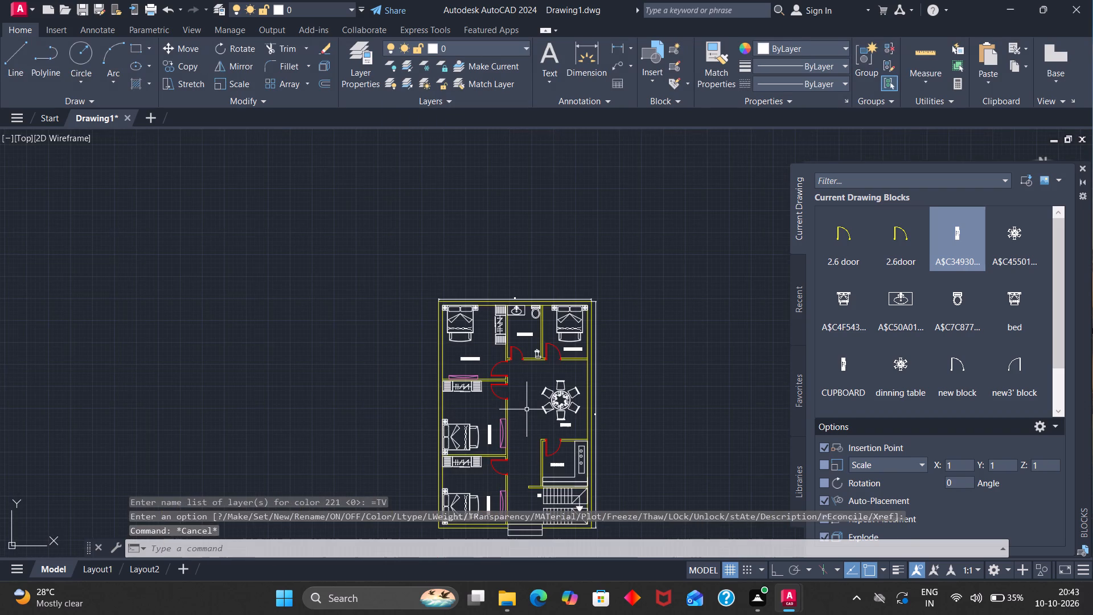
pyautogui.scroll(-1, 523, 404)
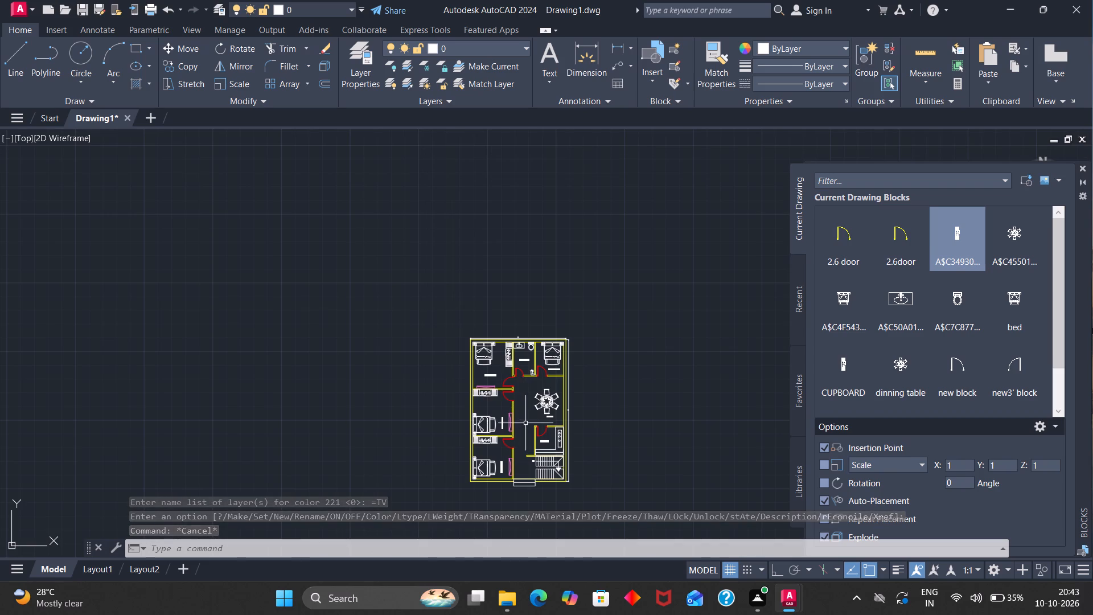
pyautogui.scroll(2, 526, 424)
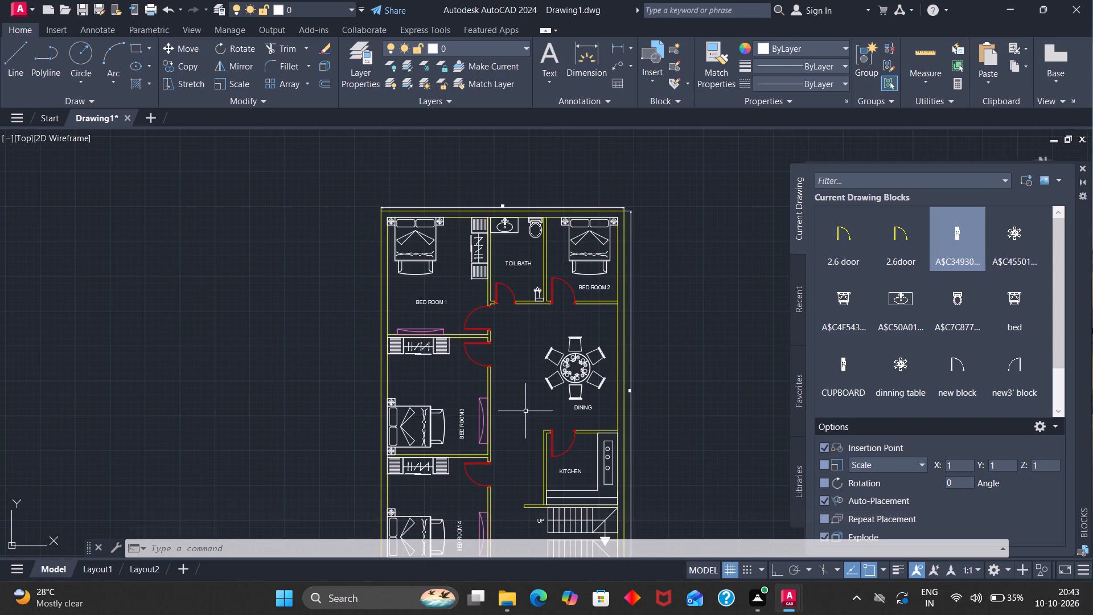
pyautogui.scroll(-1, 525, 411)
pyautogui.scroll(1, 525, 411)
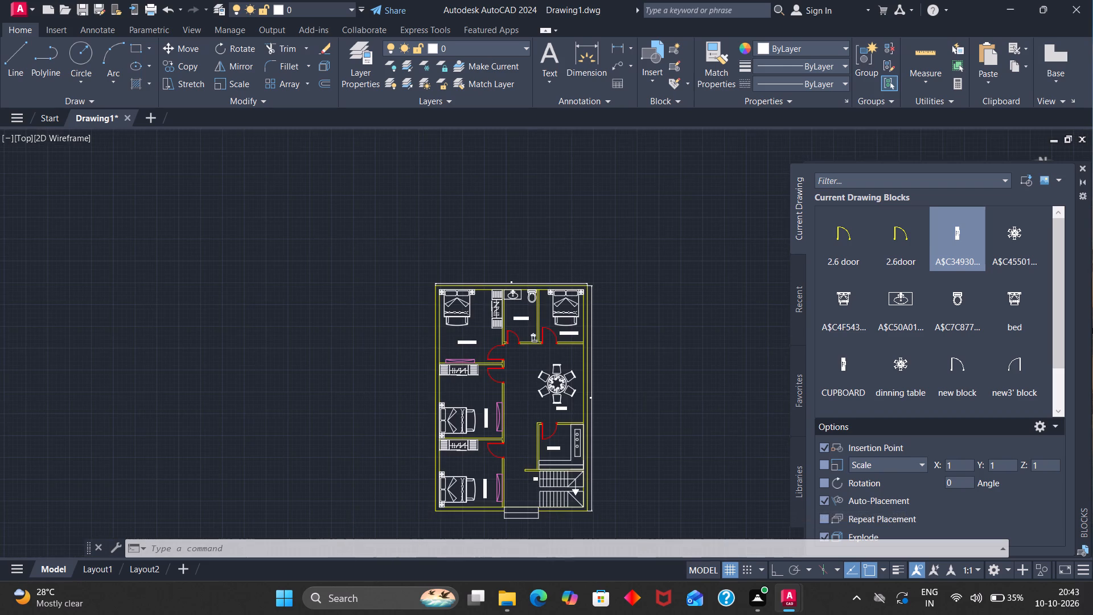
pyautogui.scroll(1, 525, 411)
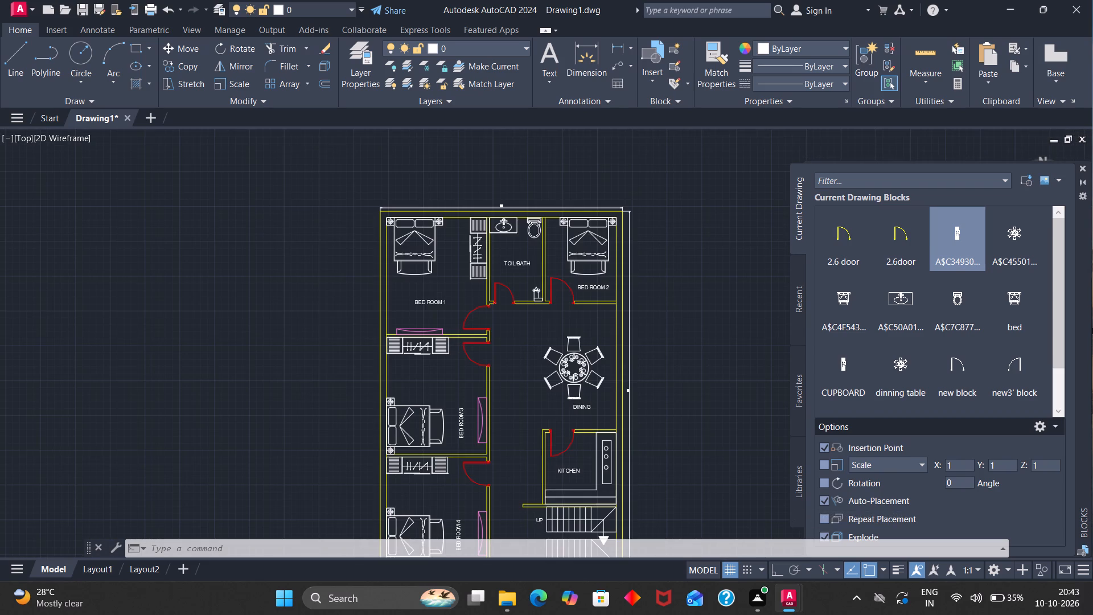
pyautogui.scroll(-2, 525, 411)
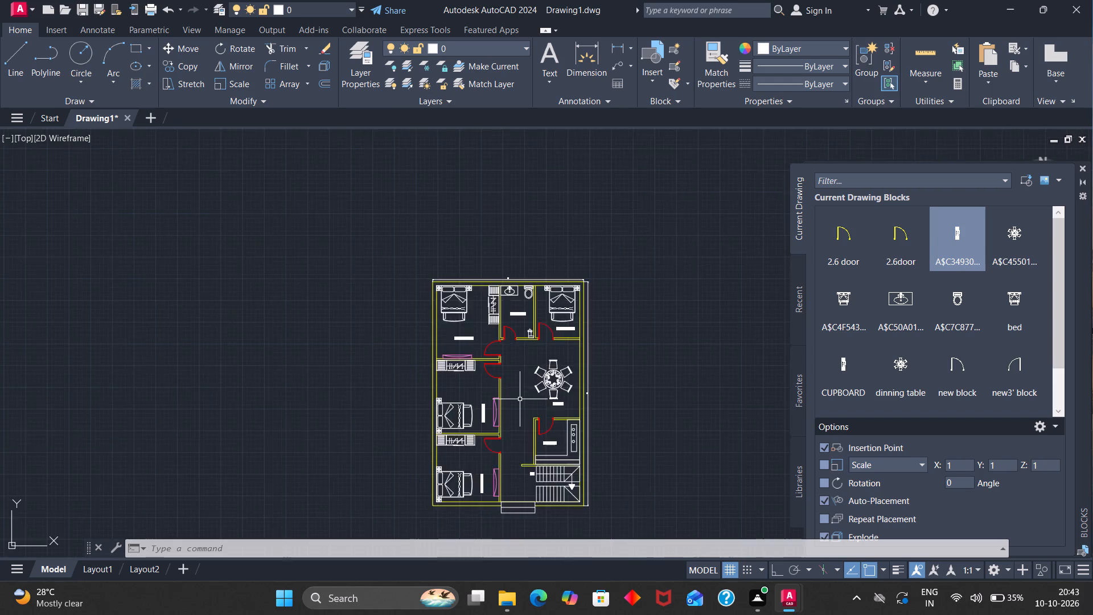
pyautogui.scroll(1, 520, 399)
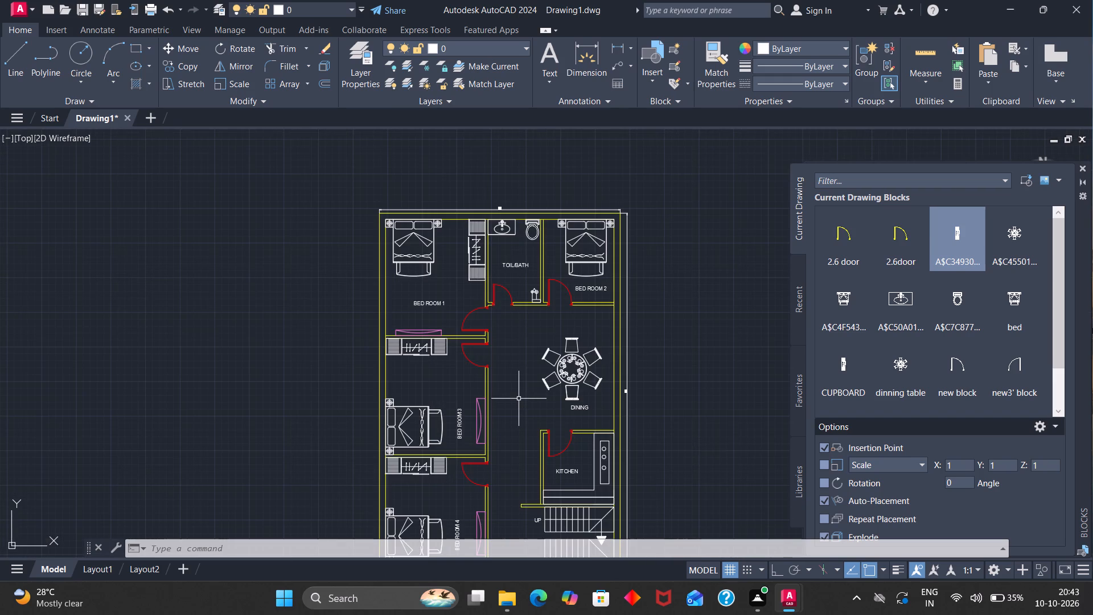
pyautogui.scroll(1, 519, 399)
pyautogui.scroll(-1, 517, 397)
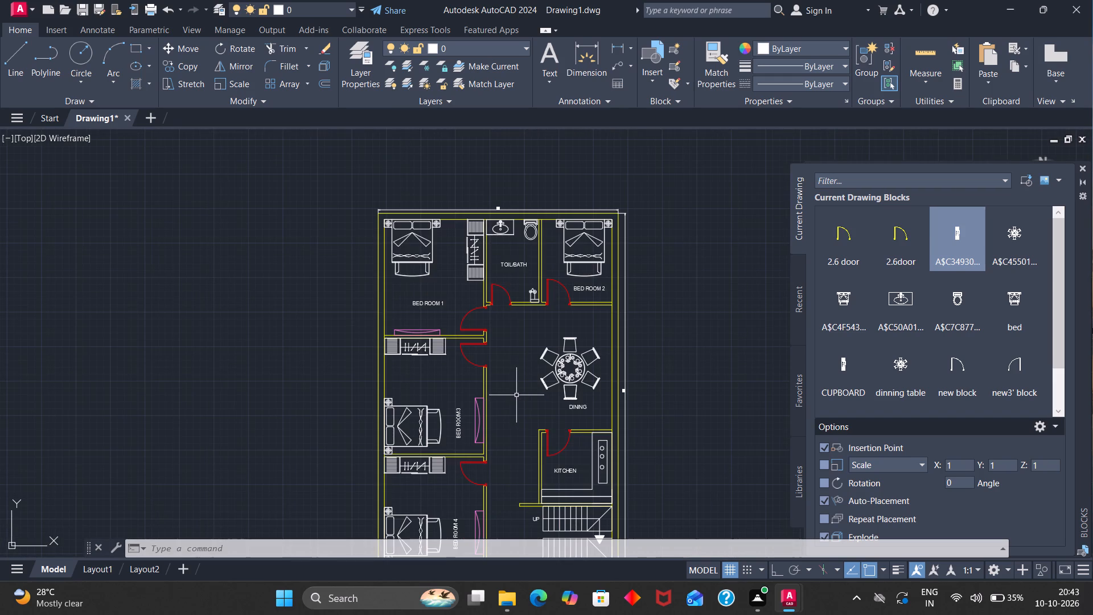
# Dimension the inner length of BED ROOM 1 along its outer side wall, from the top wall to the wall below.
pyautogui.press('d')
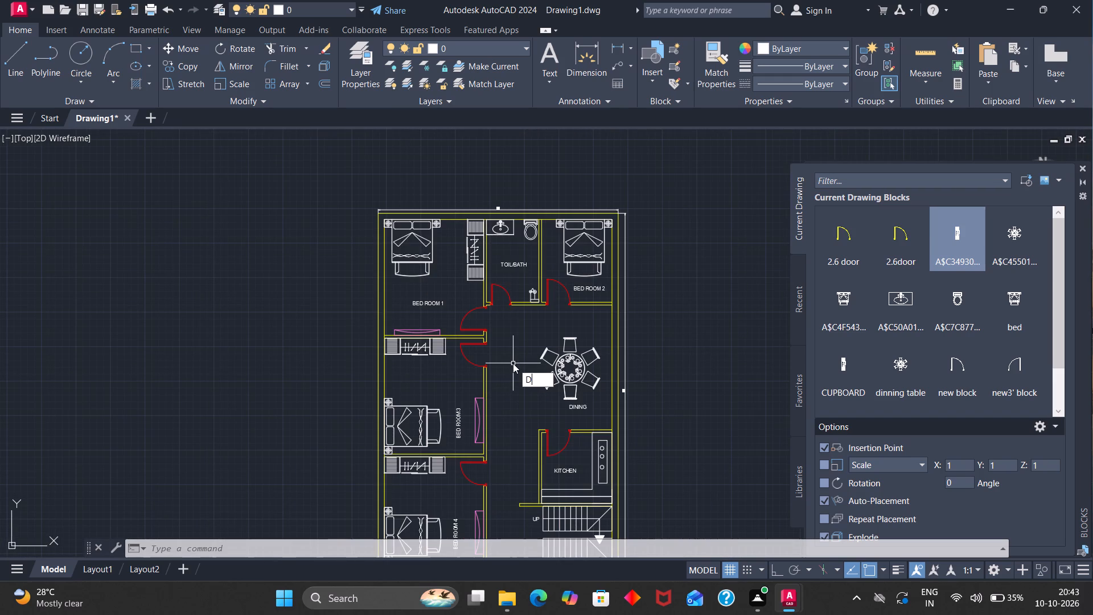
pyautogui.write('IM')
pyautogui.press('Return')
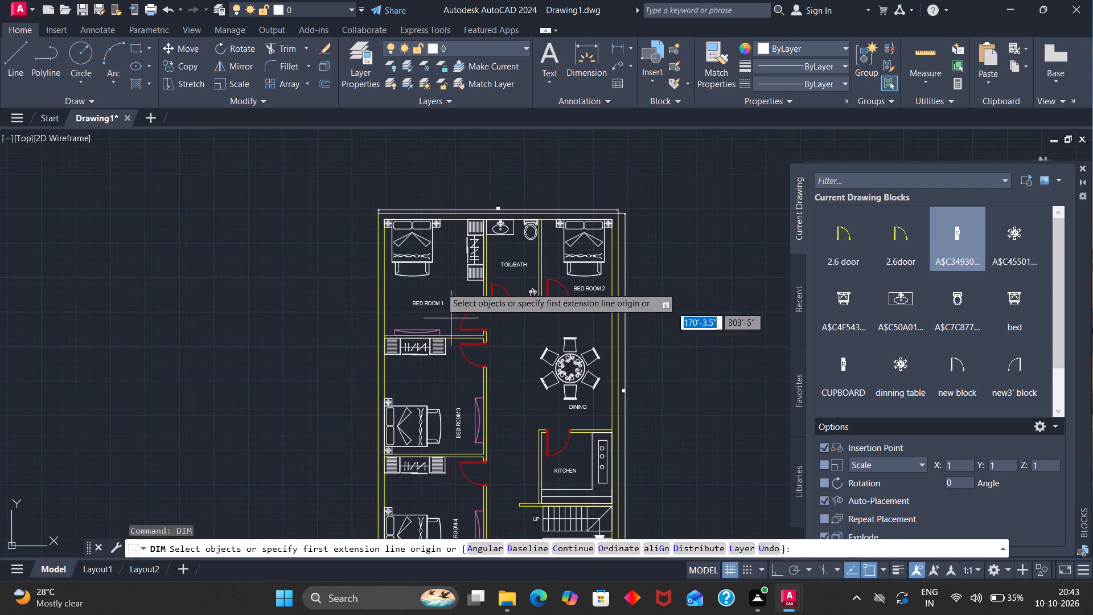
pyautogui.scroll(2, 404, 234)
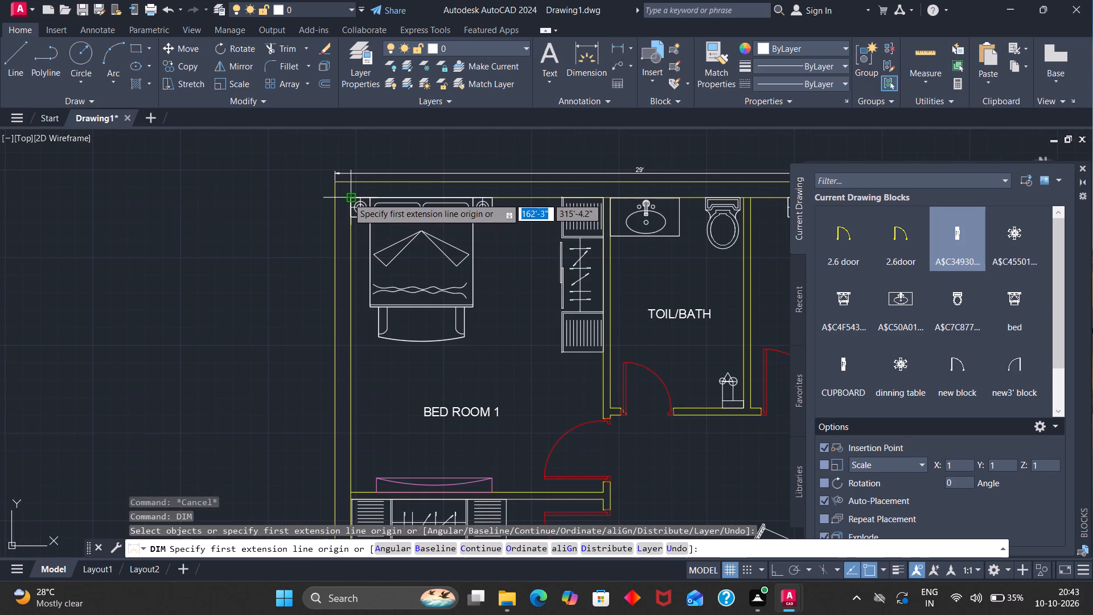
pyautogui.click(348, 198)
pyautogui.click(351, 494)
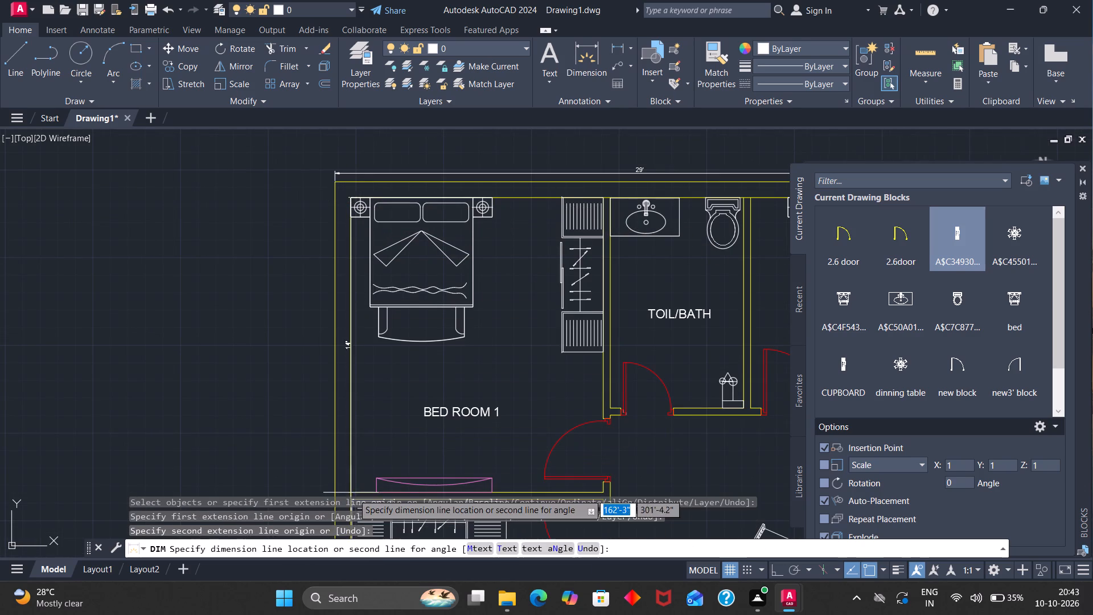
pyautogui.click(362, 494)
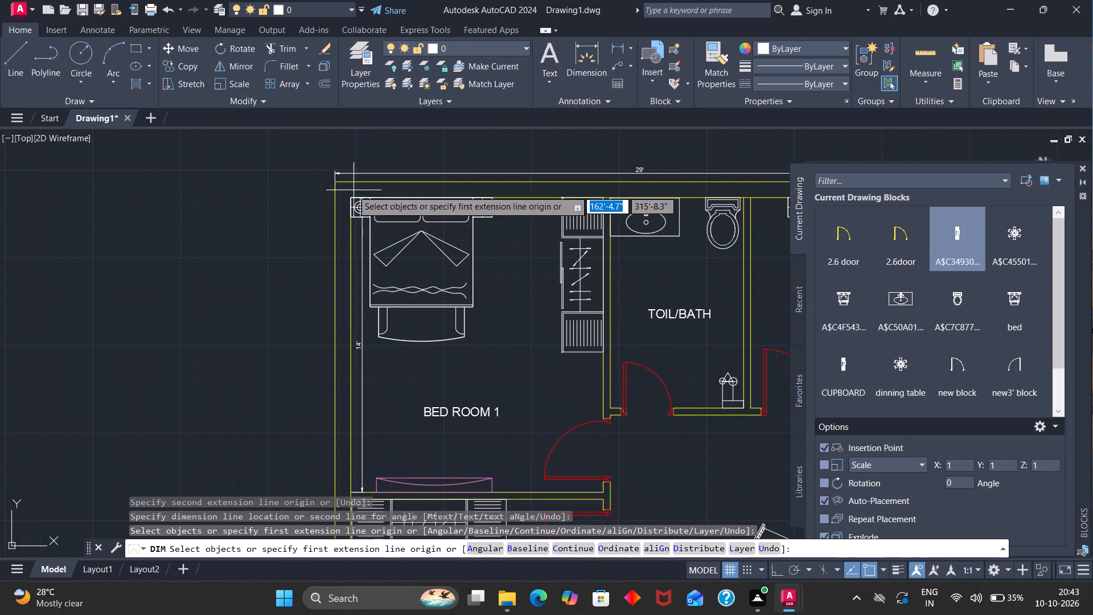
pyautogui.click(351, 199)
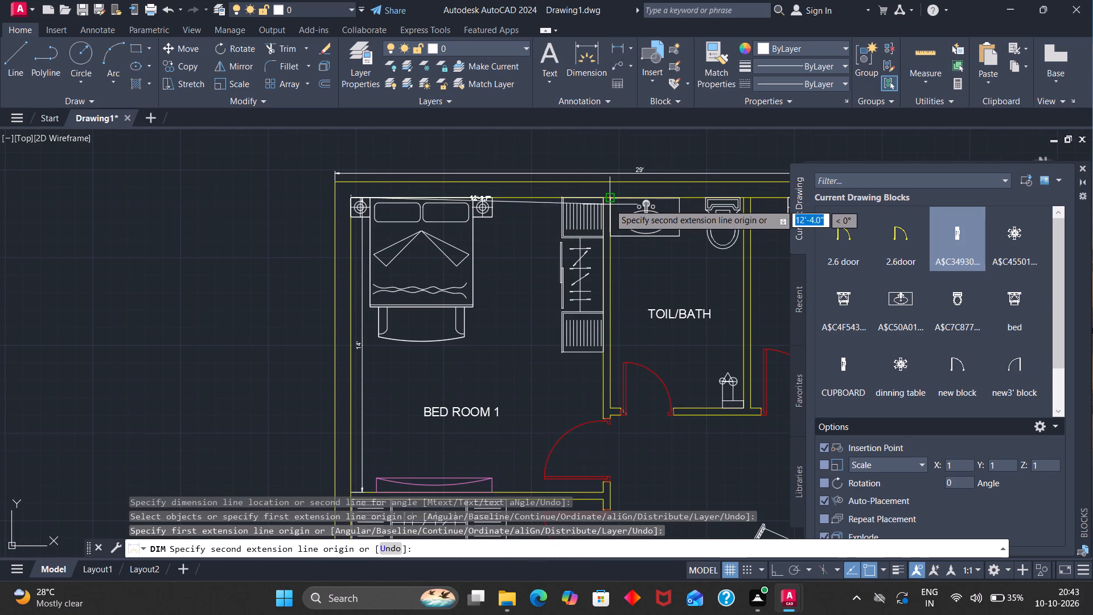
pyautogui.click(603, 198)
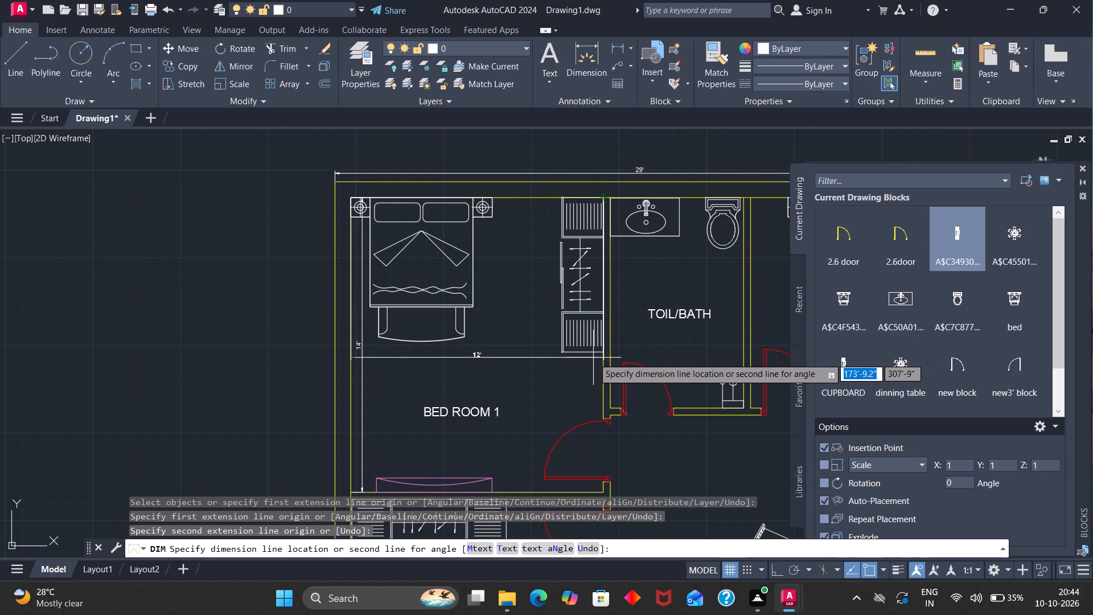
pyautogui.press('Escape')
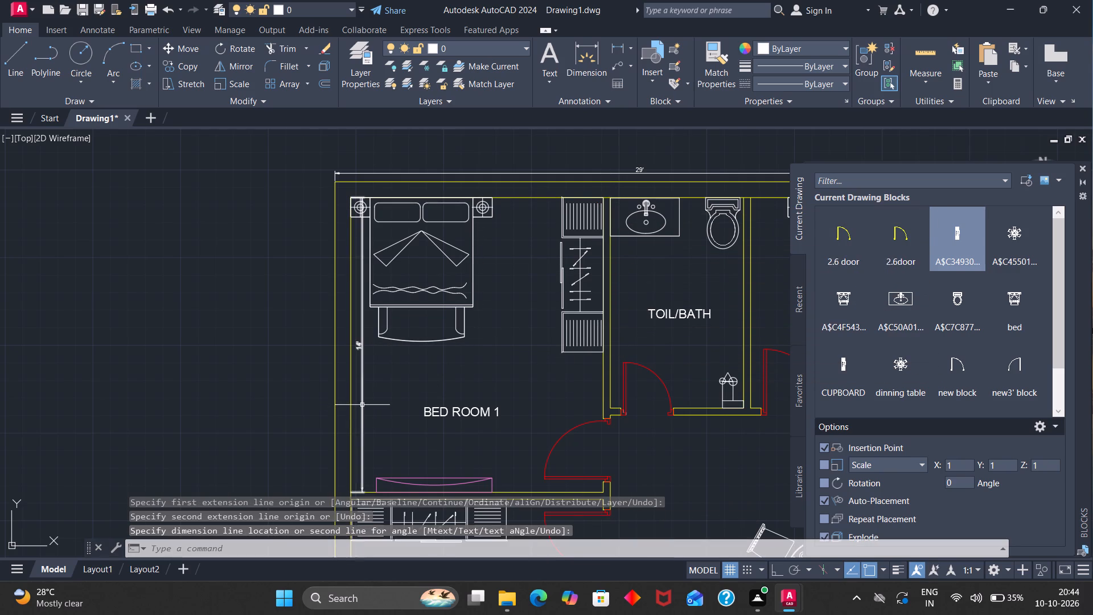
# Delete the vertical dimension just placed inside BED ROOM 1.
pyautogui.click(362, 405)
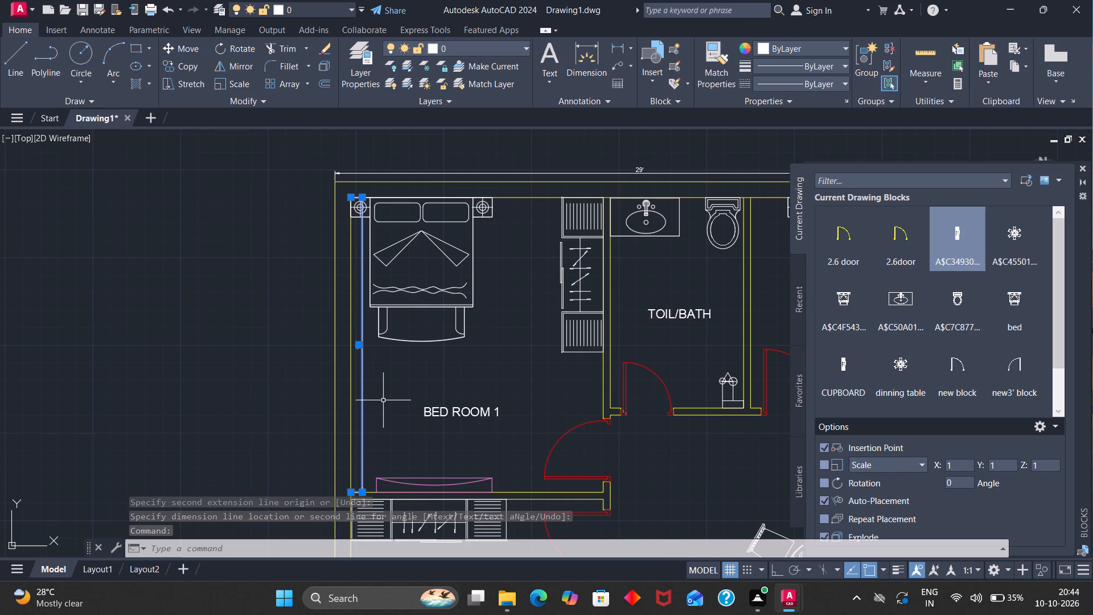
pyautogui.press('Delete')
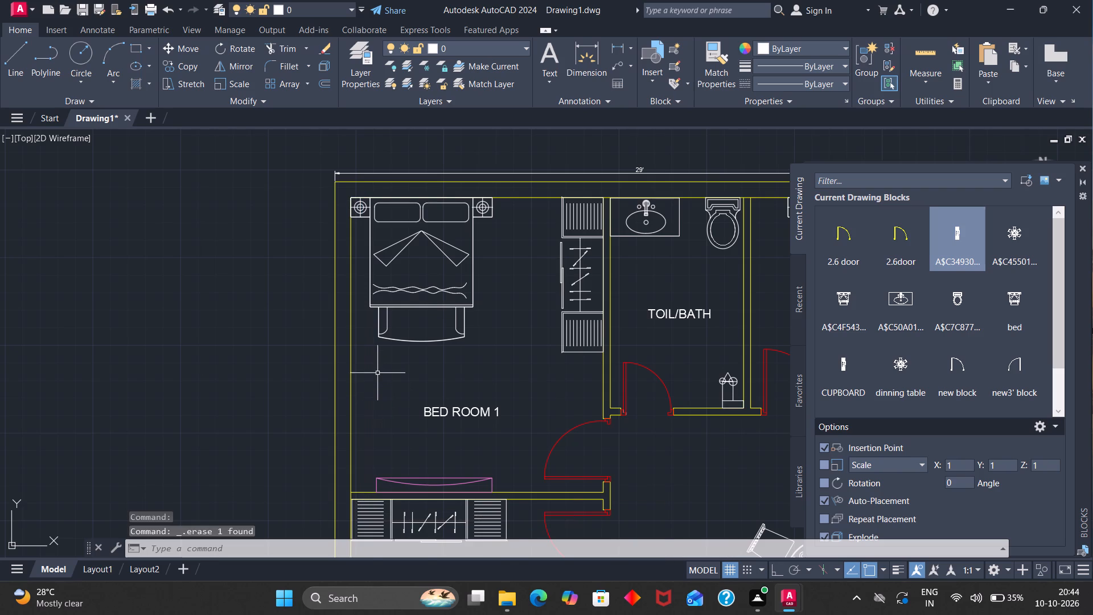
# Draw a short line across the thickness of the top wall above the BED ROOM 1 bed as a window end.
pyautogui.scroll(-1, 377, 367)
pyautogui.scroll(-1, 459, 347)
pyautogui.scroll(1, 553, 325)
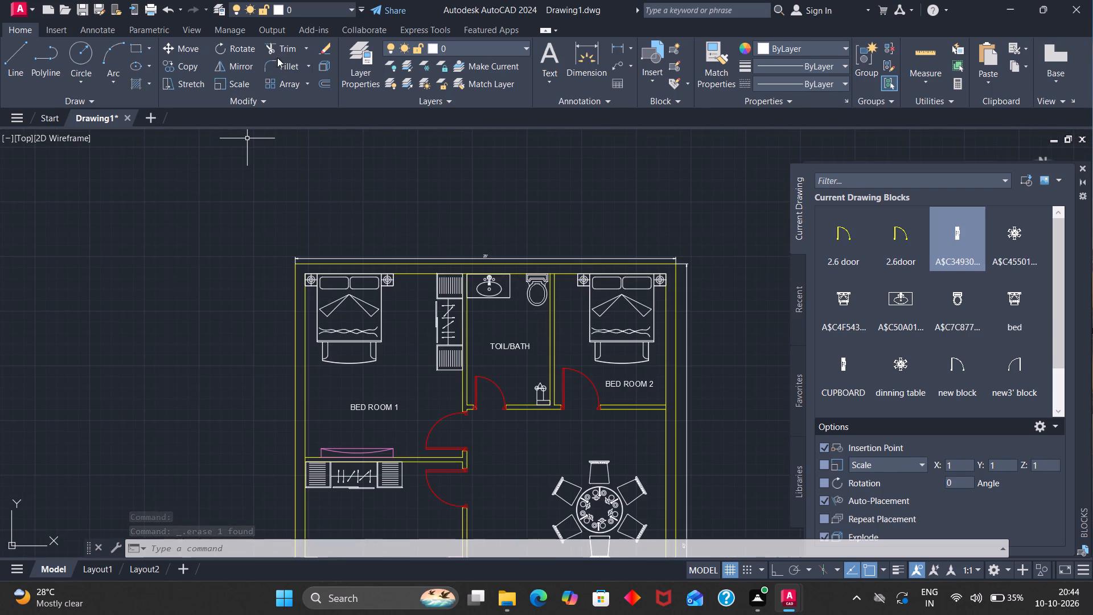
pyautogui.click(8, 68)
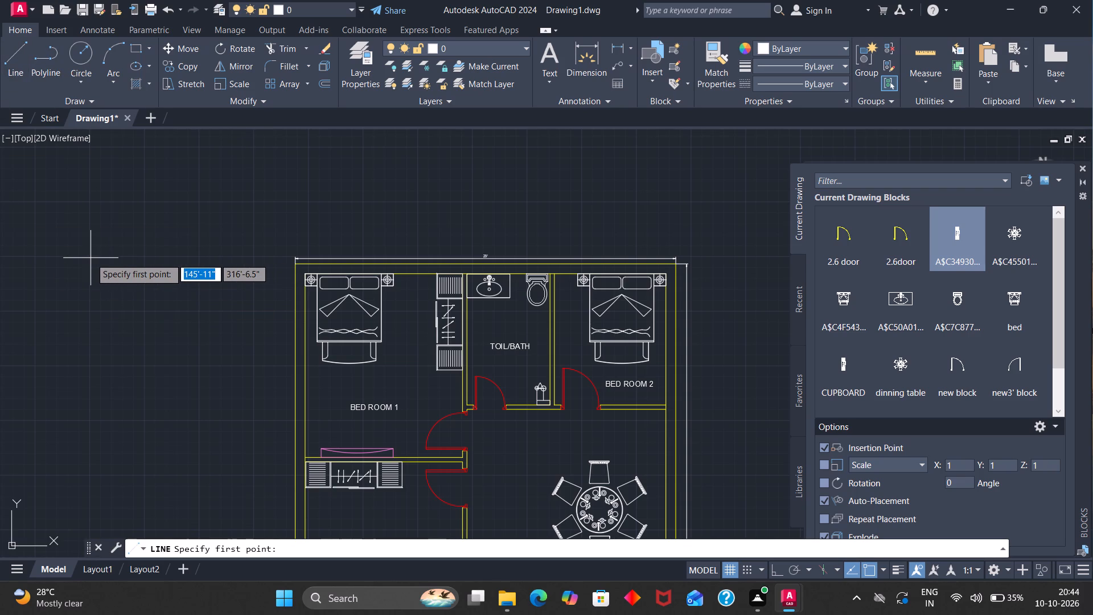
pyautogui.scroll(3, 347, 273)
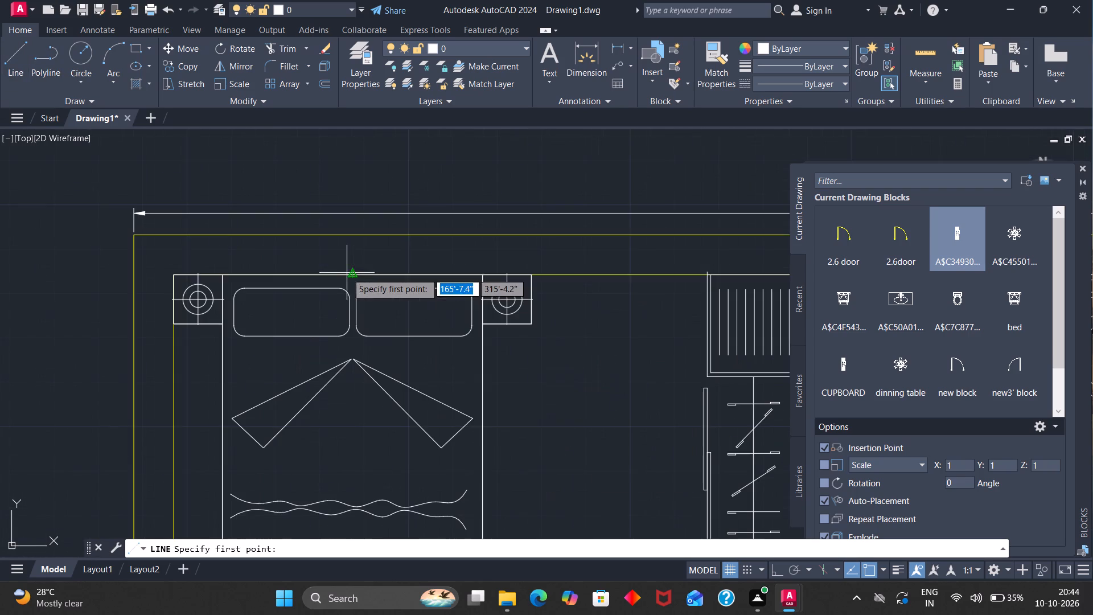
pyautogui.scroll(-1, 339, 253)
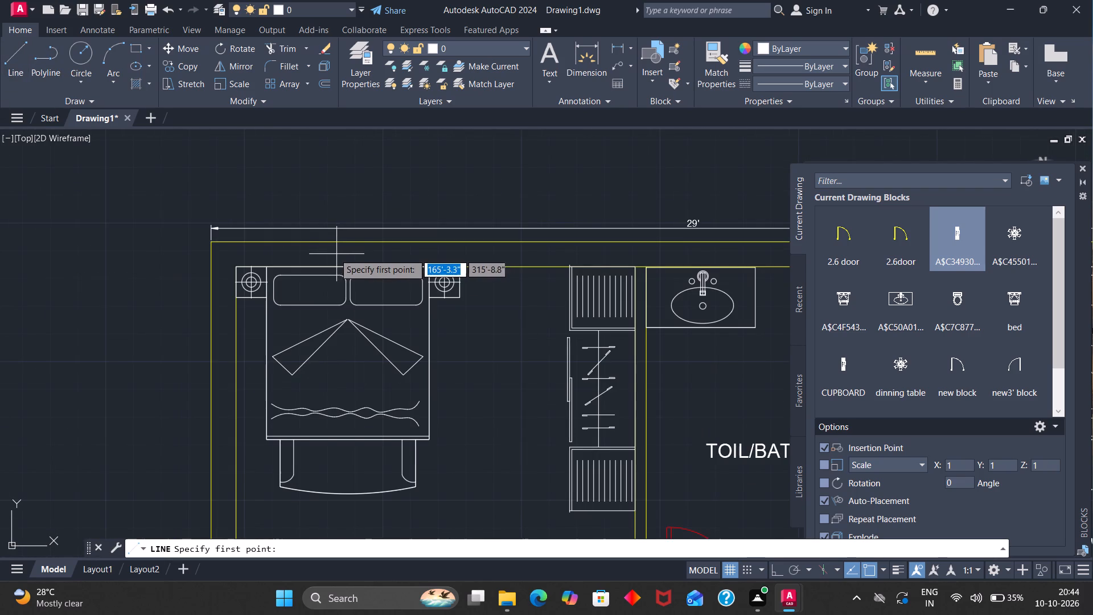
pyautogui.click(305, 242)
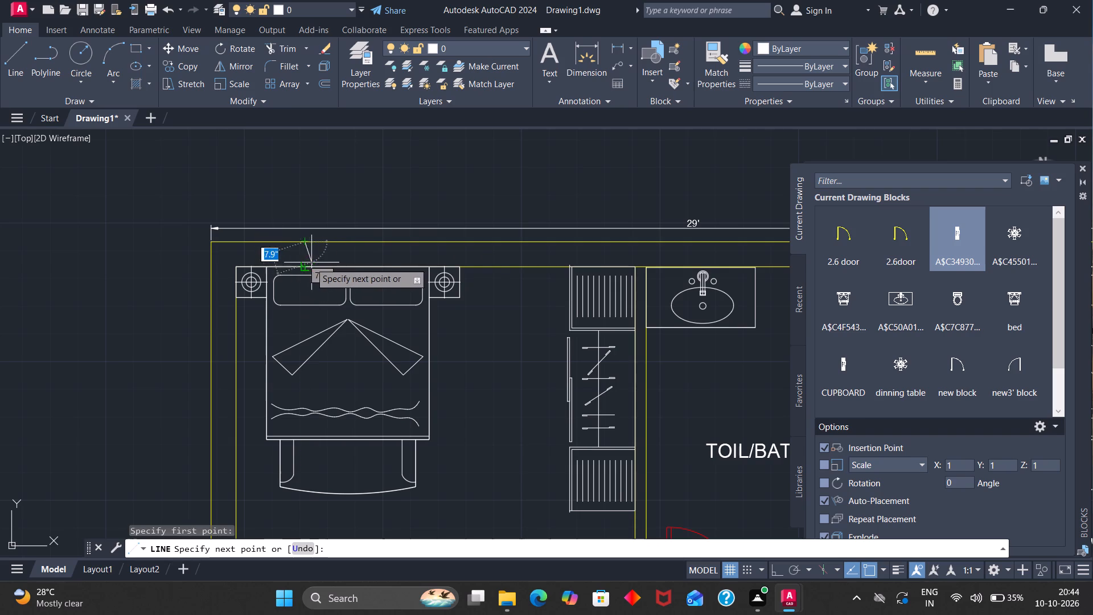
pyautogui.click(306, 265)
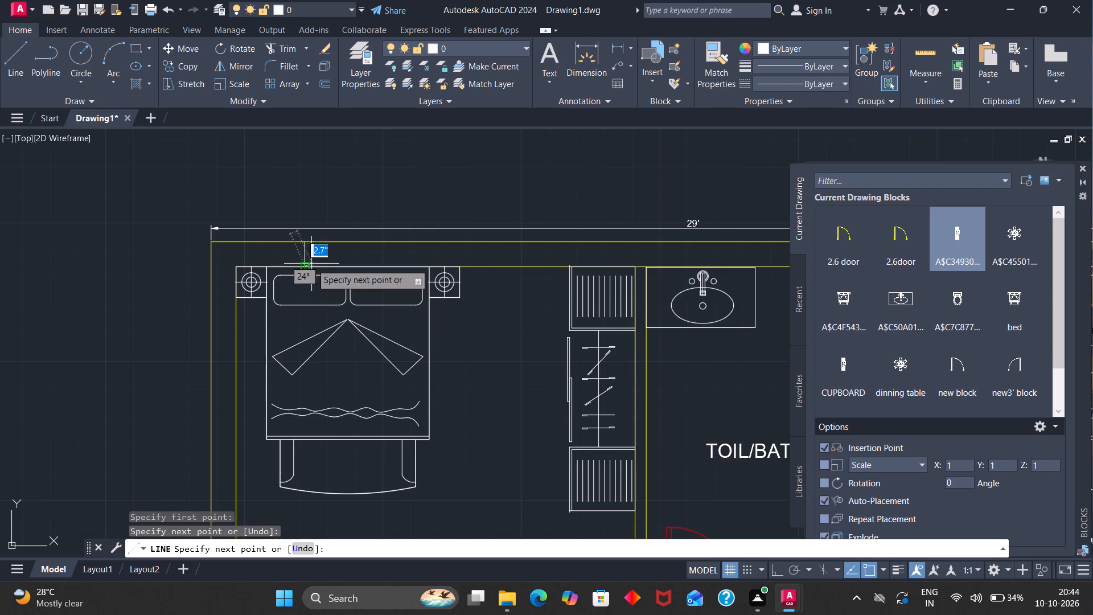
pyautogui.press('Escape')
# Offset the window end line 4' along the top wall, toward the toilet side, to form the other end.
pyautogui.press('o')
pyautogui.press('Return')
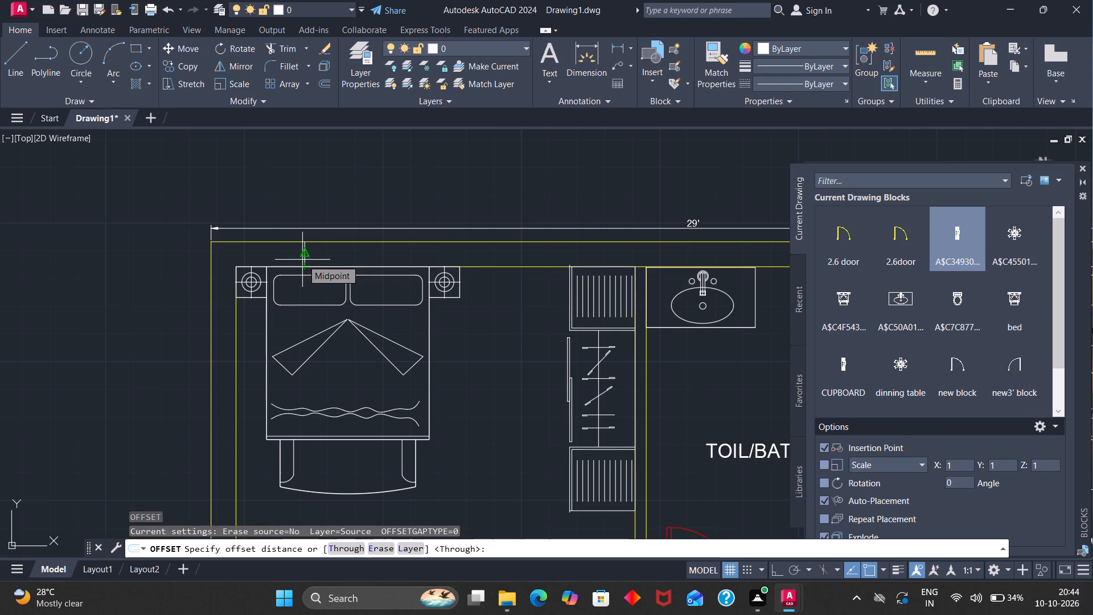
pyautogui.press('4')
pyautogui.press("'")
pyautogui.press('Return')
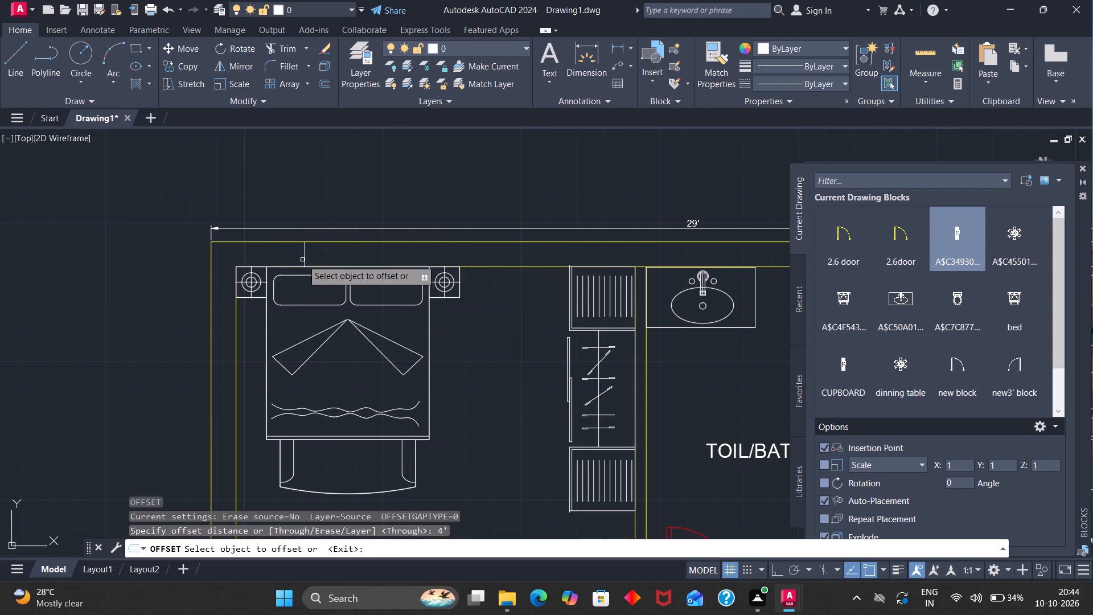
pyautogui.click(305, 259)
pyautogui.click(378, 256)
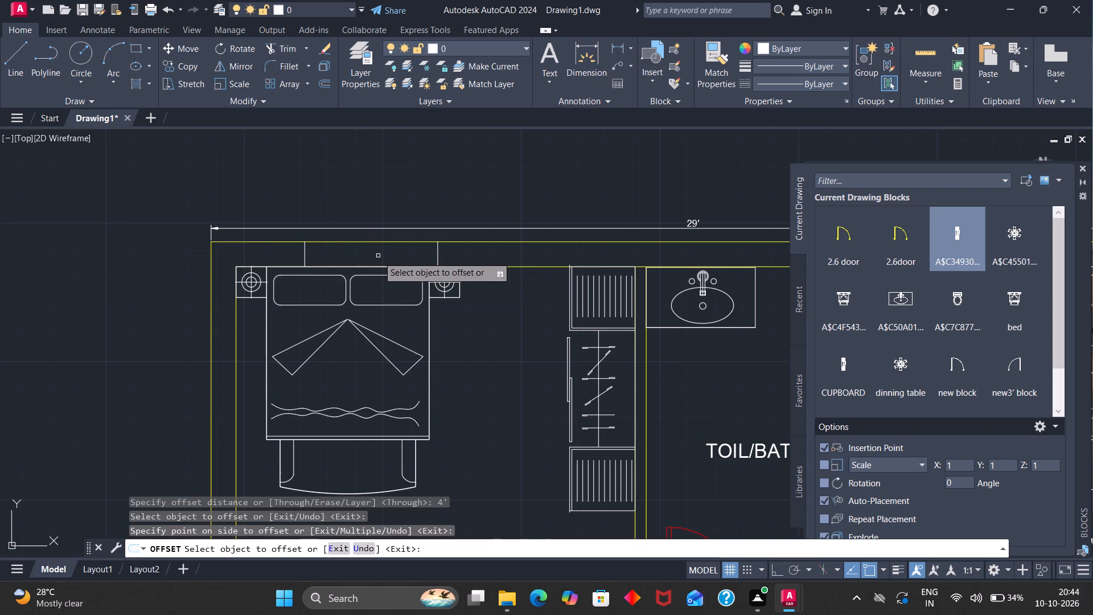
# Draw a line joining the midpoints of the two window end lines in the top wall.
pyautogui.click(21, 56)
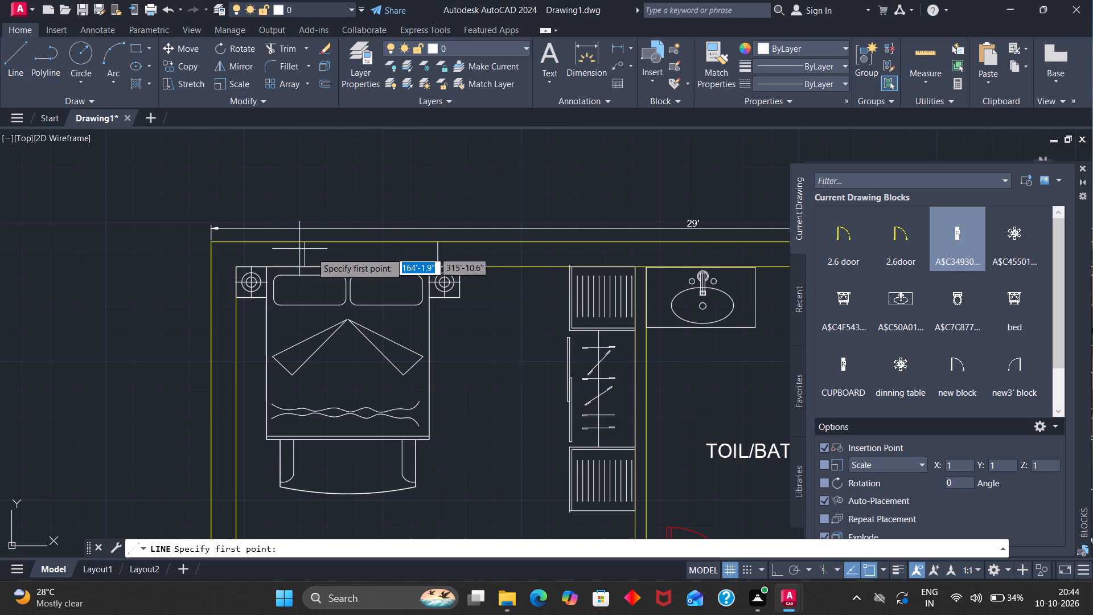
pyautogui.scroll(2, 320, 255)
pyautogui.click(280, 253)
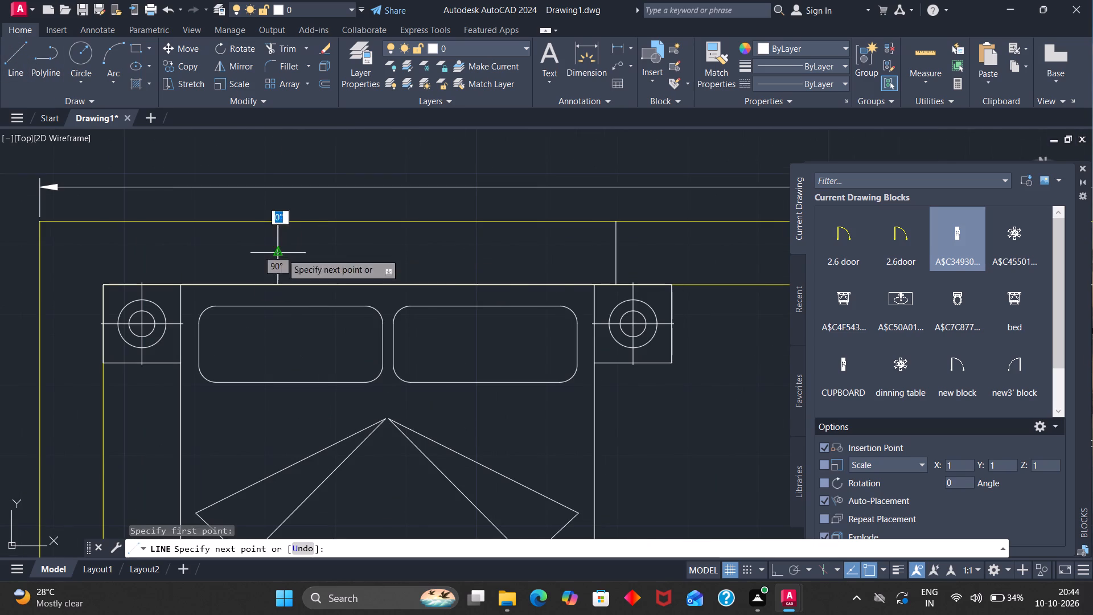
pyautogui.click(619, 253)
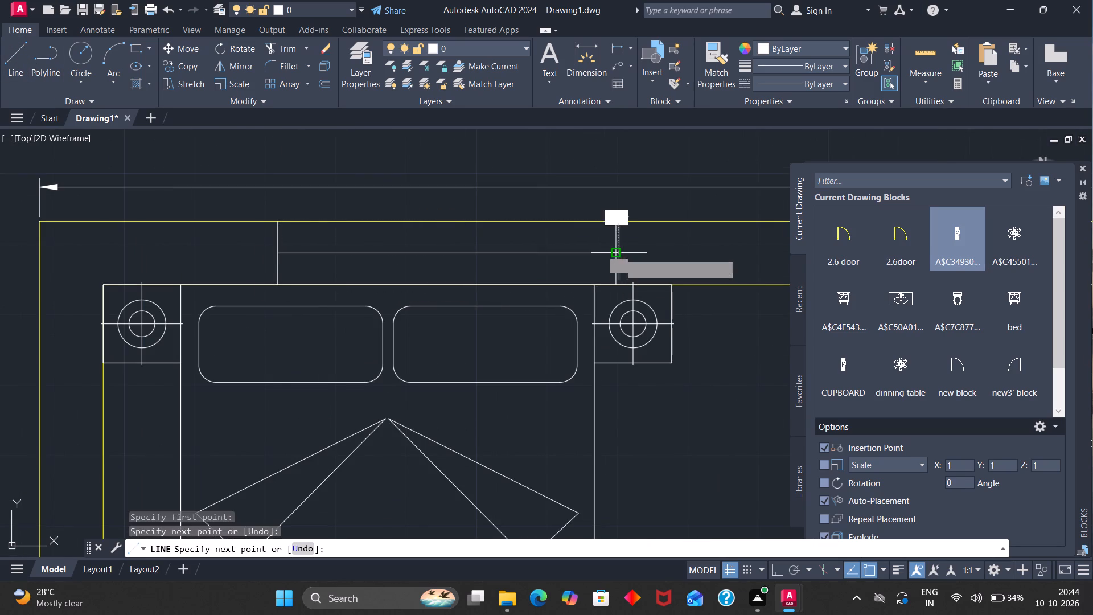
pyautogui.press('Escape')
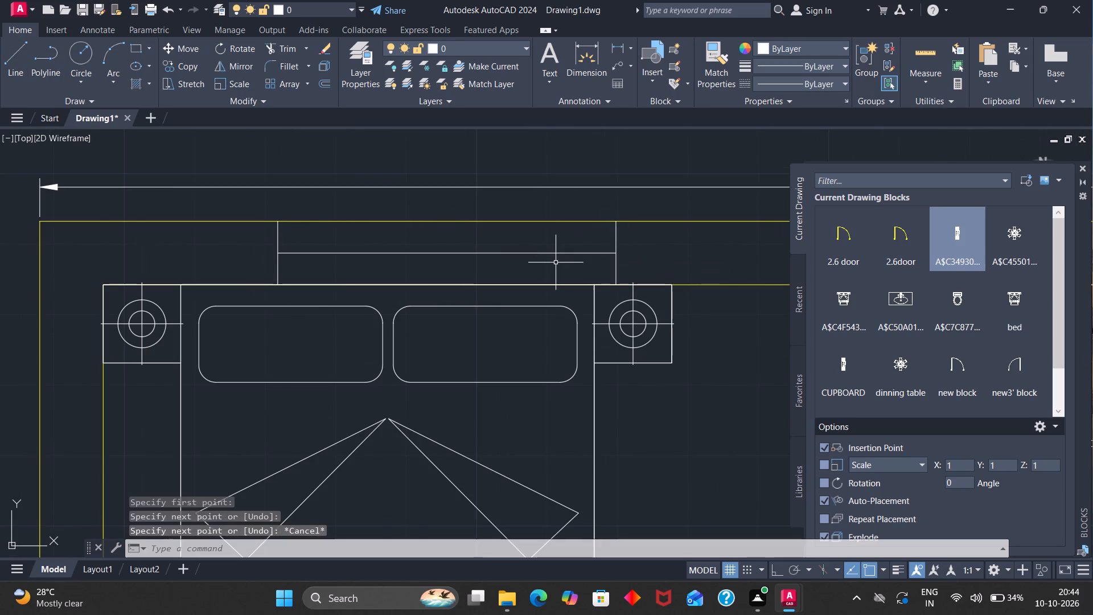
# Offset the window's centre line by 1" to both sides.
pyautogui.press('o')
pyautogui.press('Return')
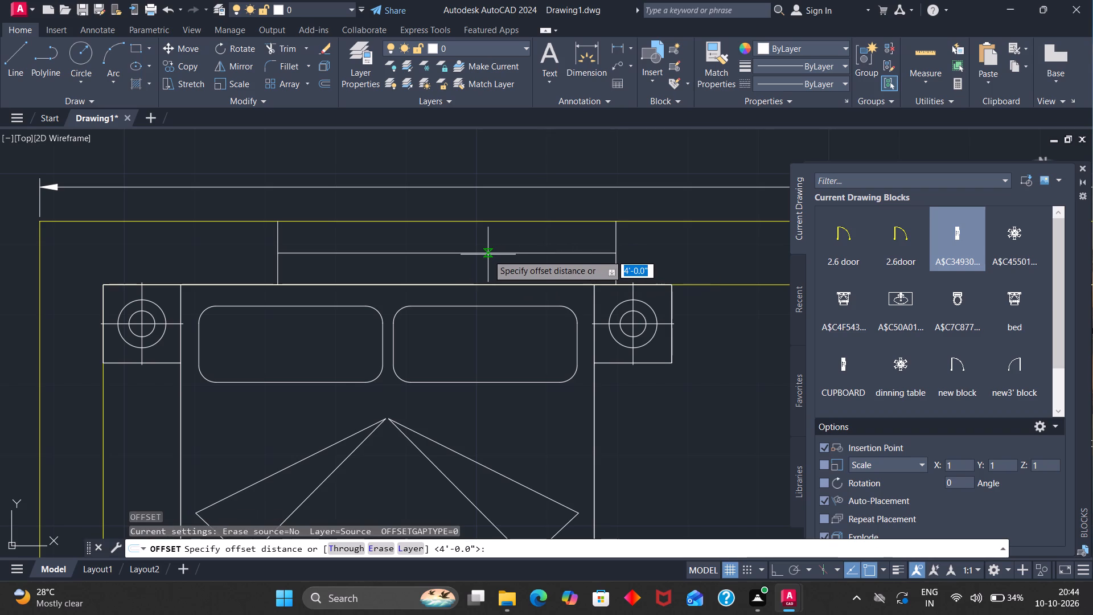
pyautogui.press('1')
pyautogui.press('Return')
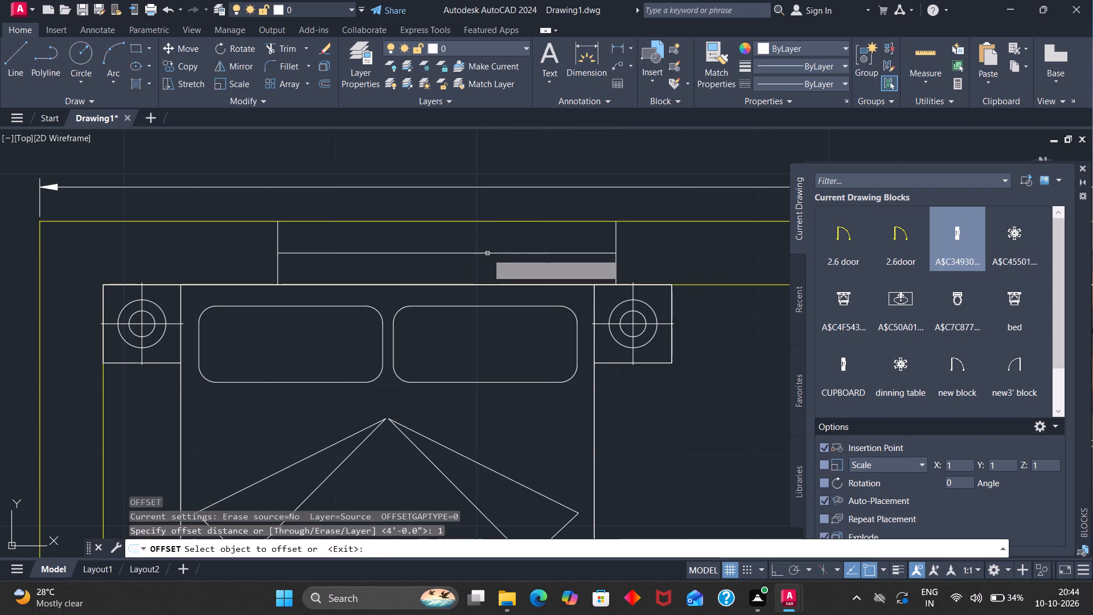
pyautogui.click(479, 253)
pyautogui.click(479, 244)
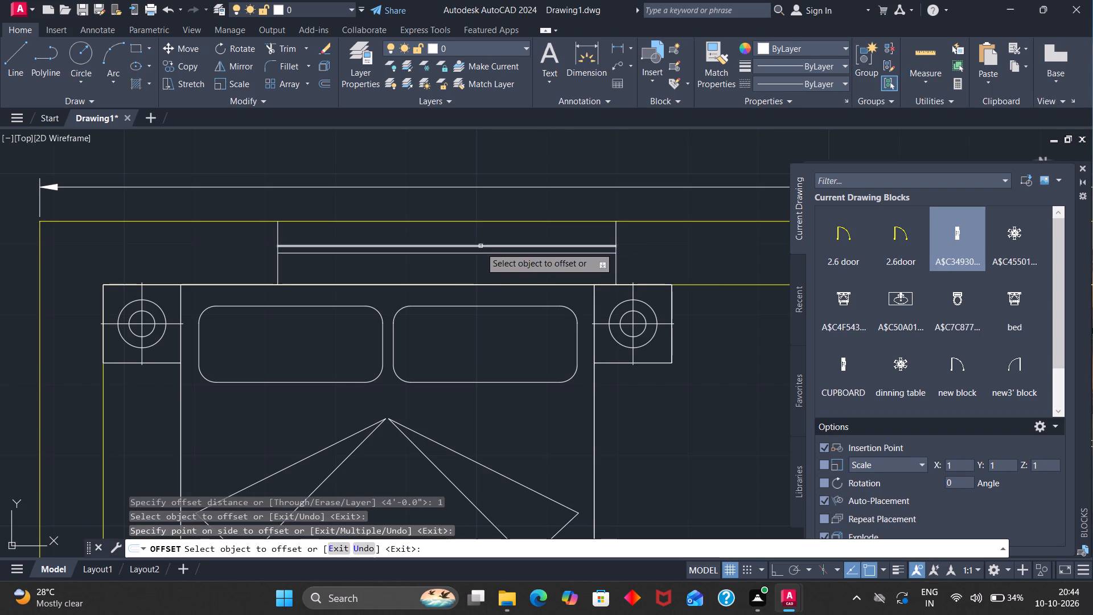
pyautogui.click(479, 252)
pyautogui.click(479, 262)
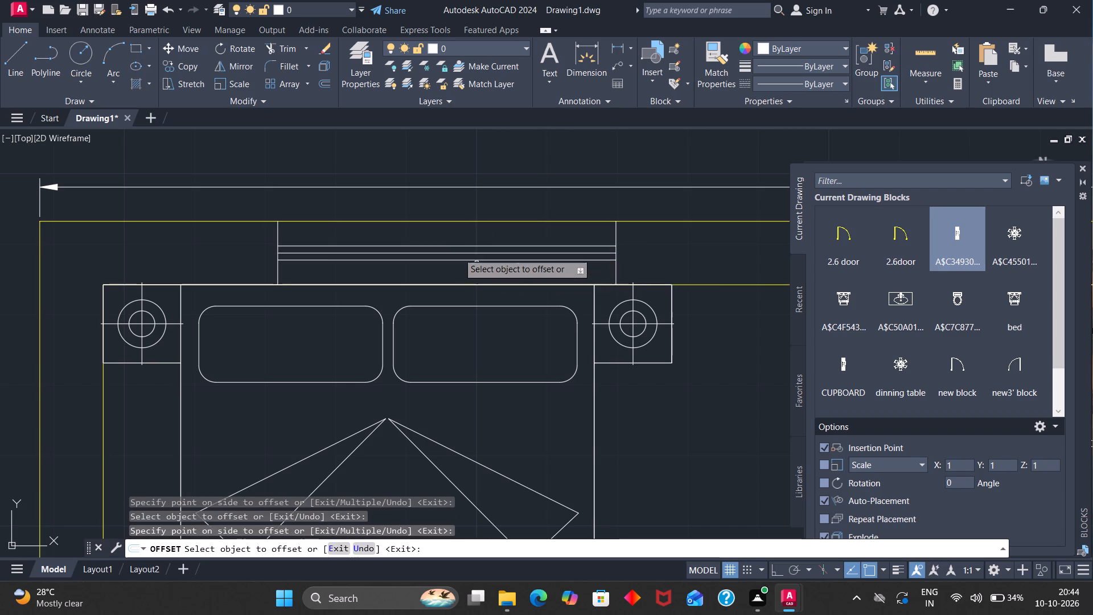
# Trim away the window's middle line, leaving the two offset lines.
pyautogui.click(284, 49)
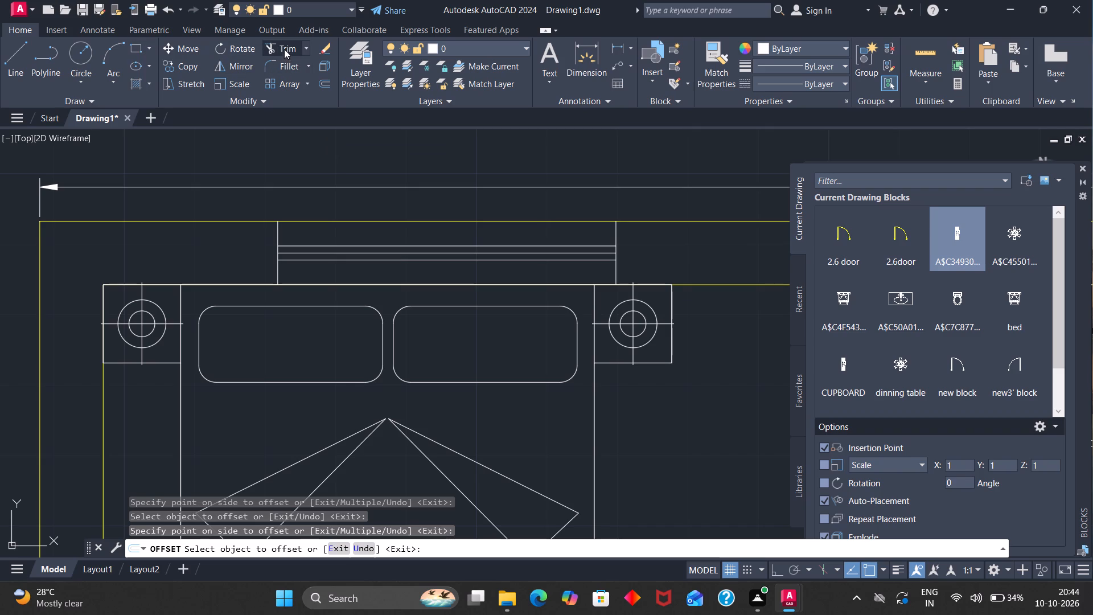
pyautogui.click(420, 254)
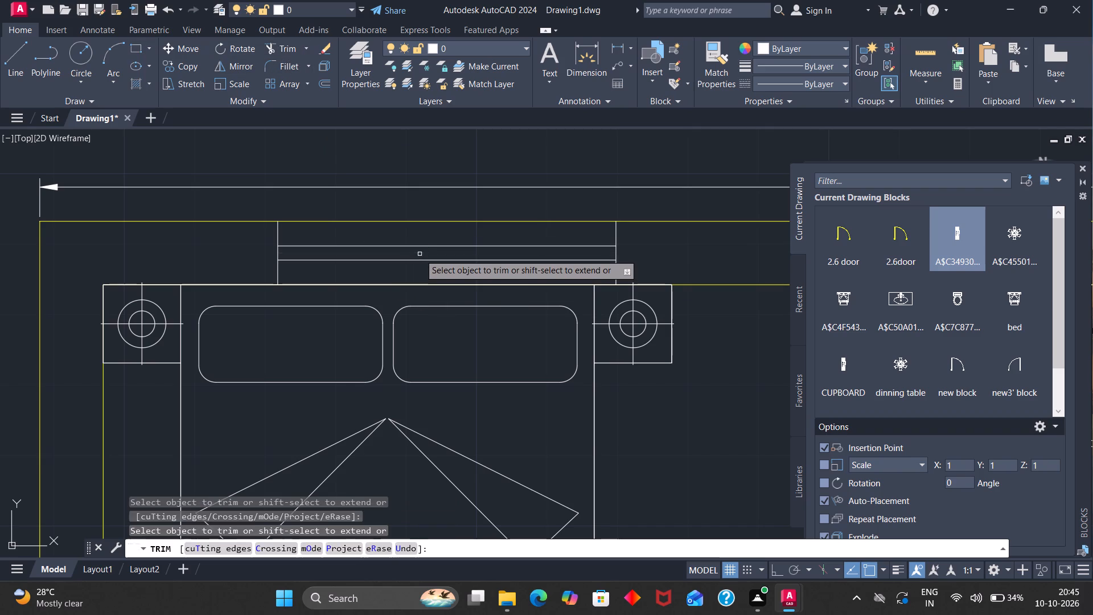
# Close the window outline with lines between its end lines along the outer and inner faces of the top wall.
pyautogui.scroll(-1, 421, 253)
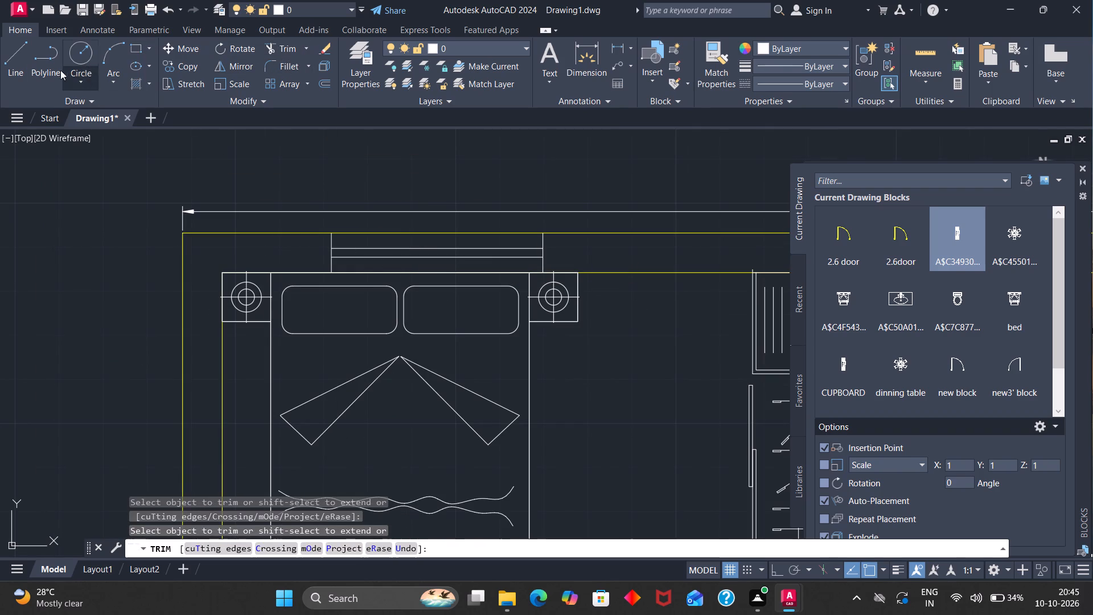
pyautogui.click(15, 66)
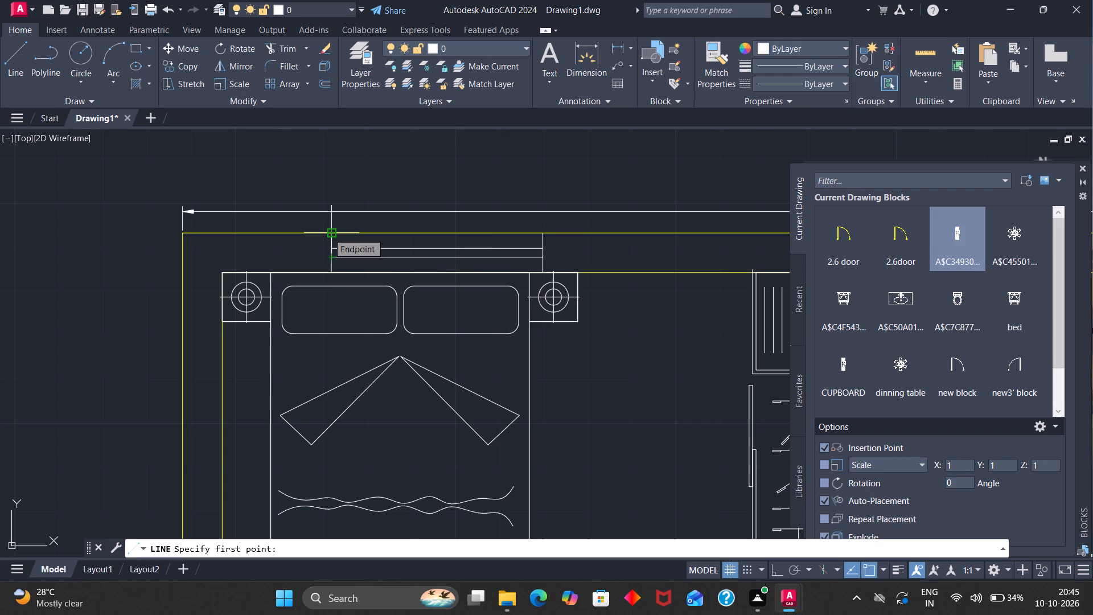
pyautogui.click(327, 233)
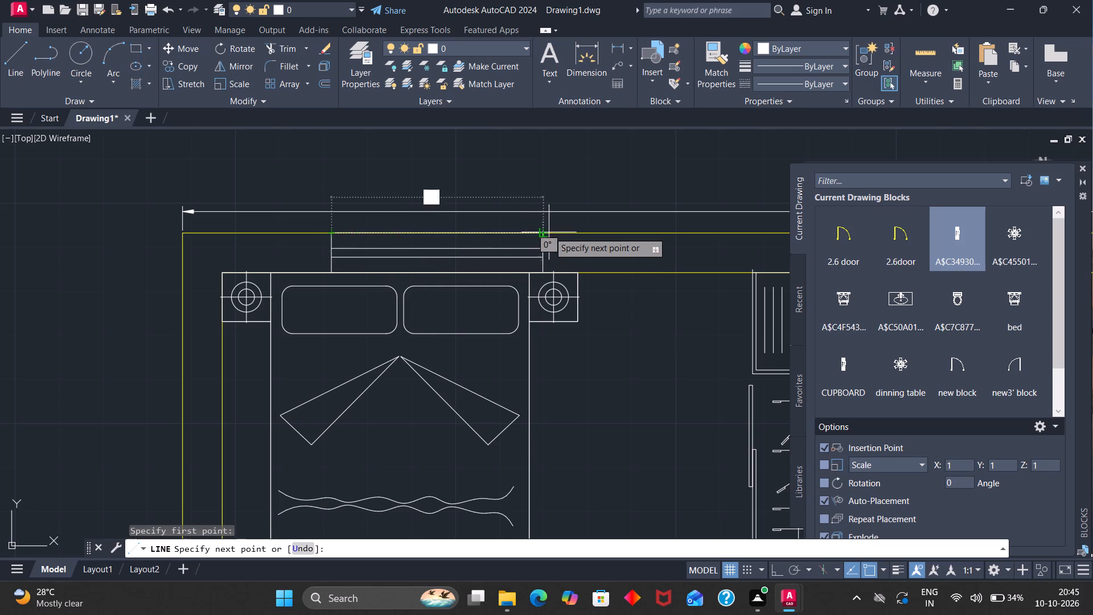
pyautogui.click(543, 233)
pyautogui.press('Escape')
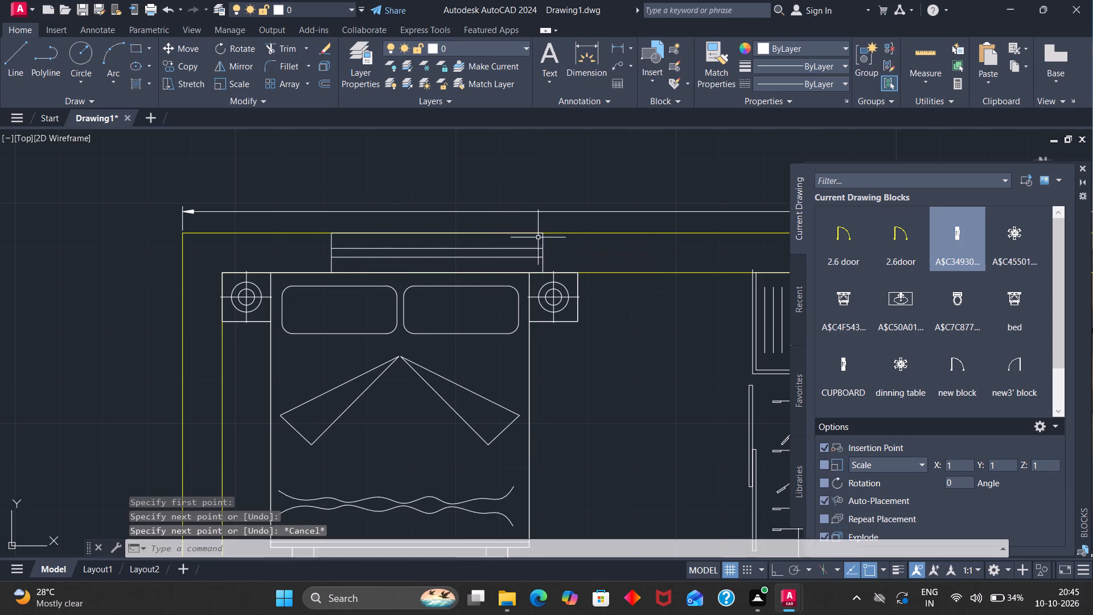
pyautogui.press('space')
pyautogui.click(330, 272)
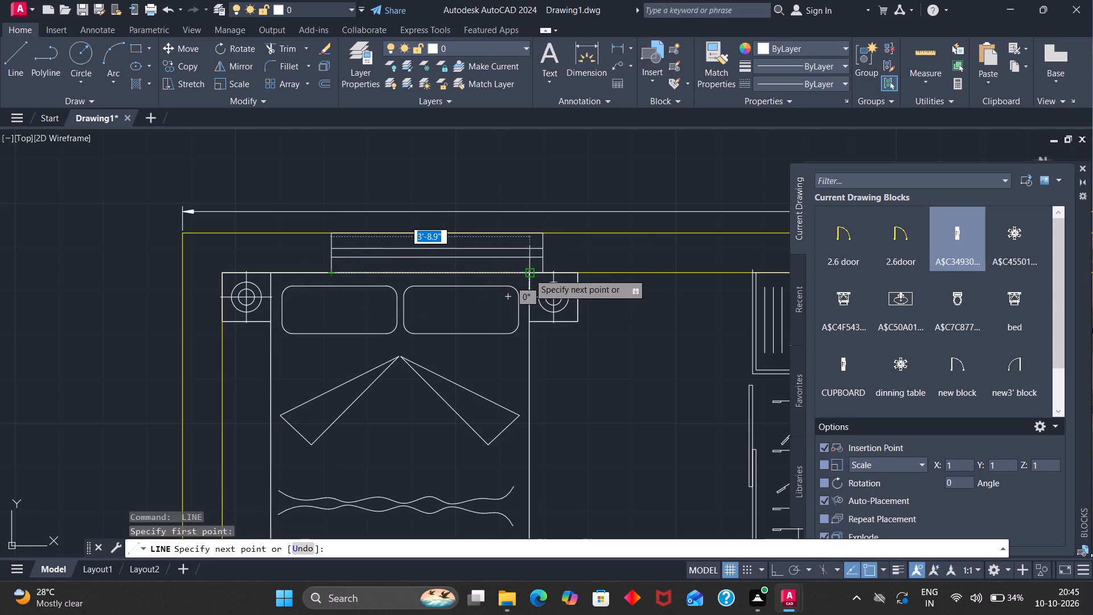
pyautogui.click(544, 271)
pyautogui.press('Escape')
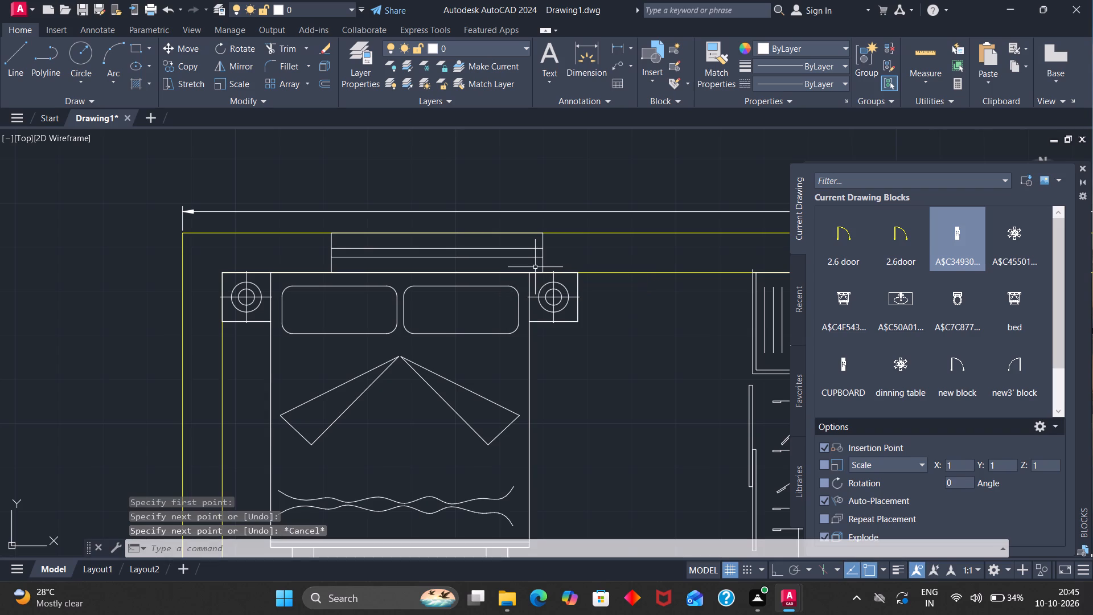
# Group the six lines of the window in the top wall above Bed Room 1's bed.
pyautogui.click(412, 233)
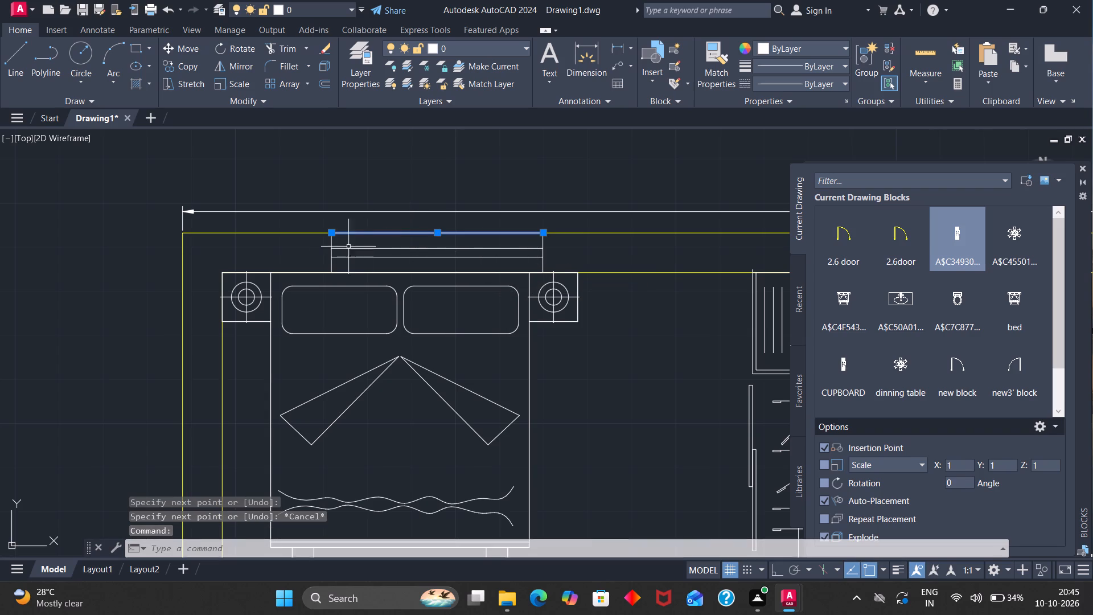
pyautogui.click(331, 250)
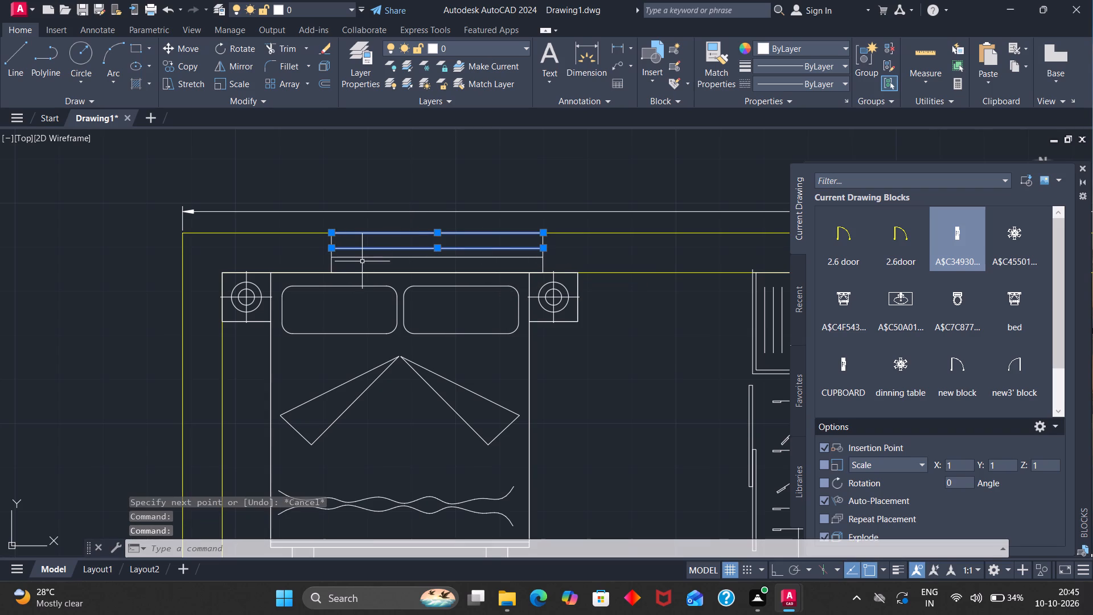
pyautogui.click(362, 259)
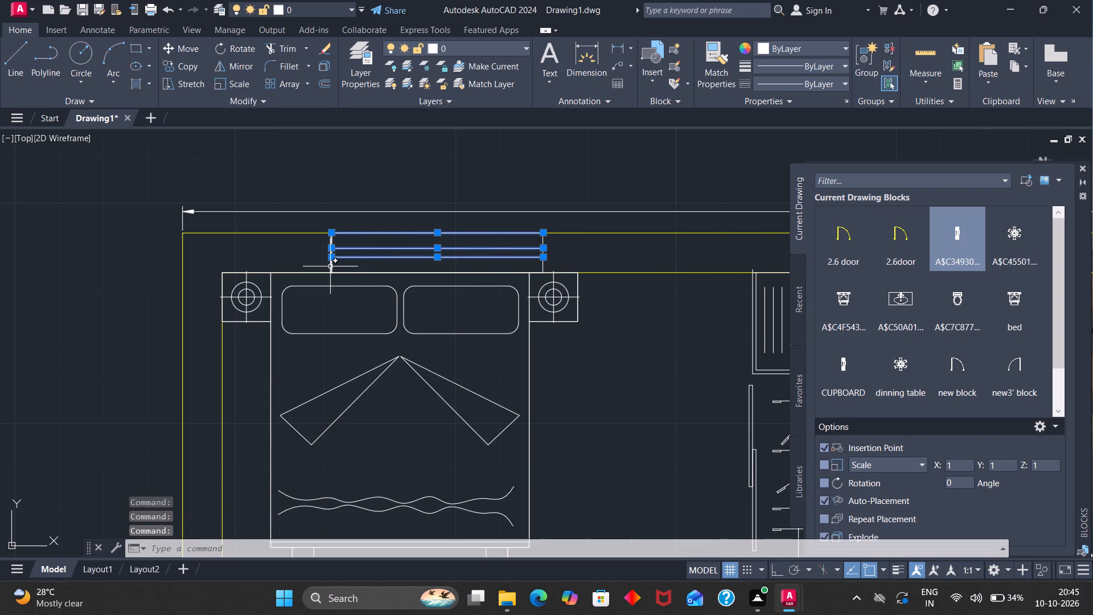
pyautogui.click(330, 266)
pyautogui.click(370, 272)
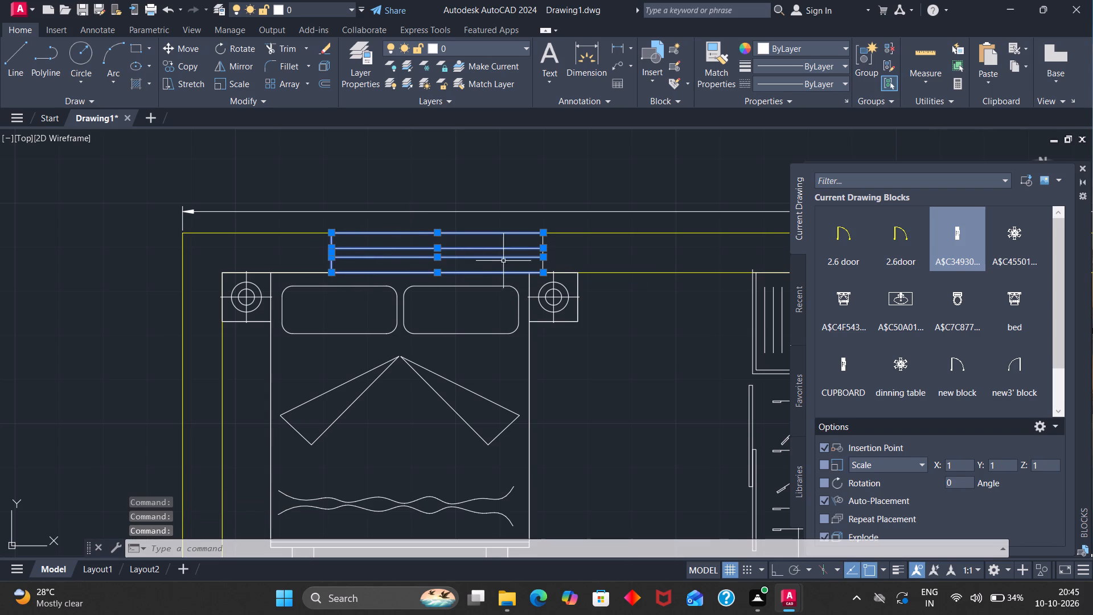
pyautogui.scroll(2, 535, 259)
pyautogui.click(550, 264)
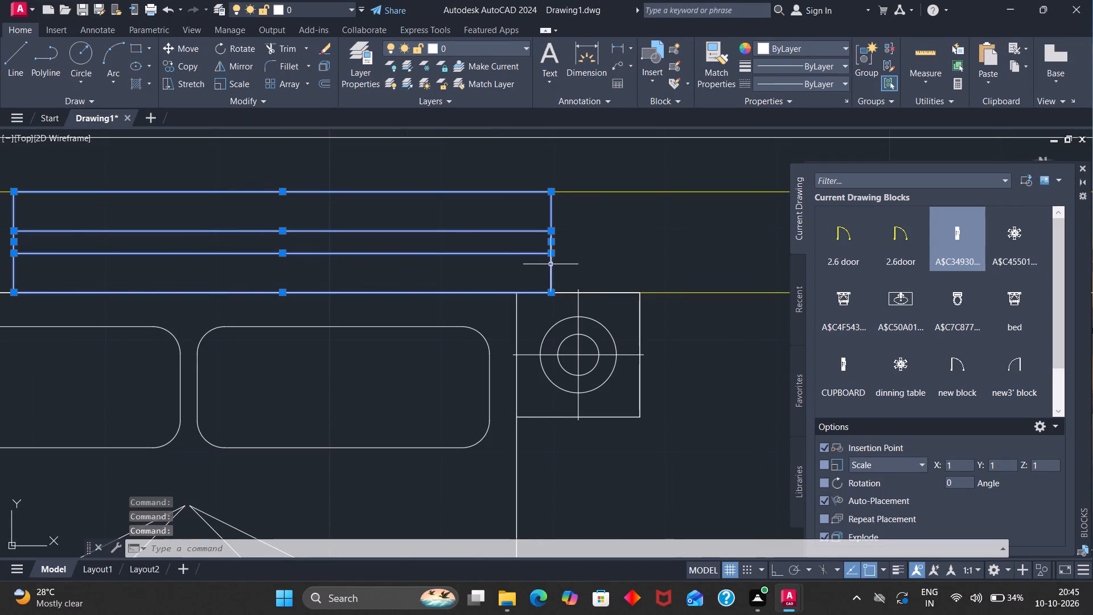
pyautogui.press('g')
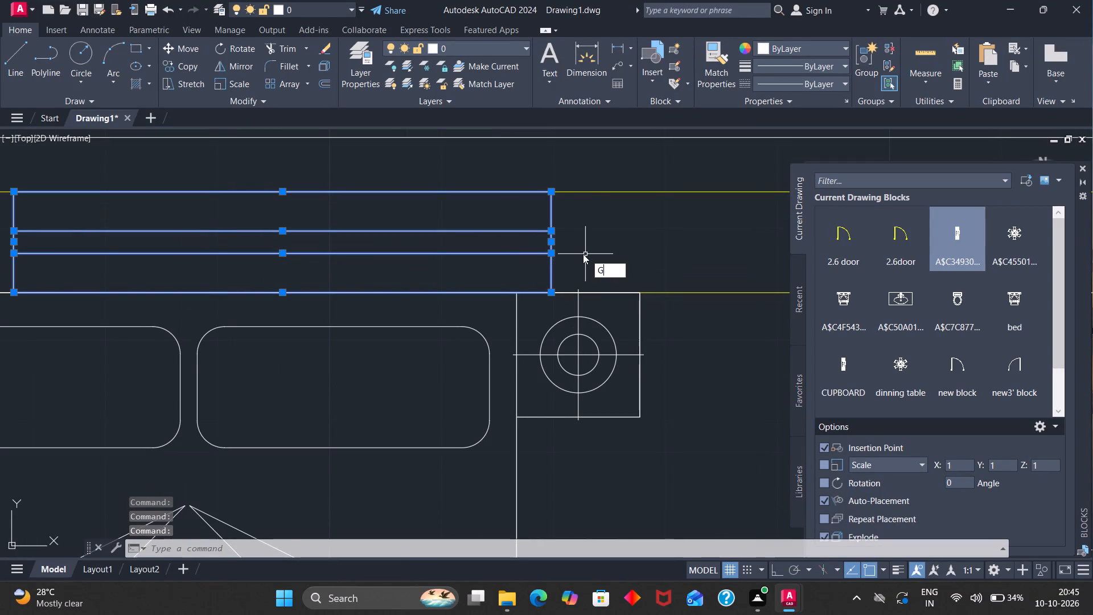
pyautogui.press('Return')
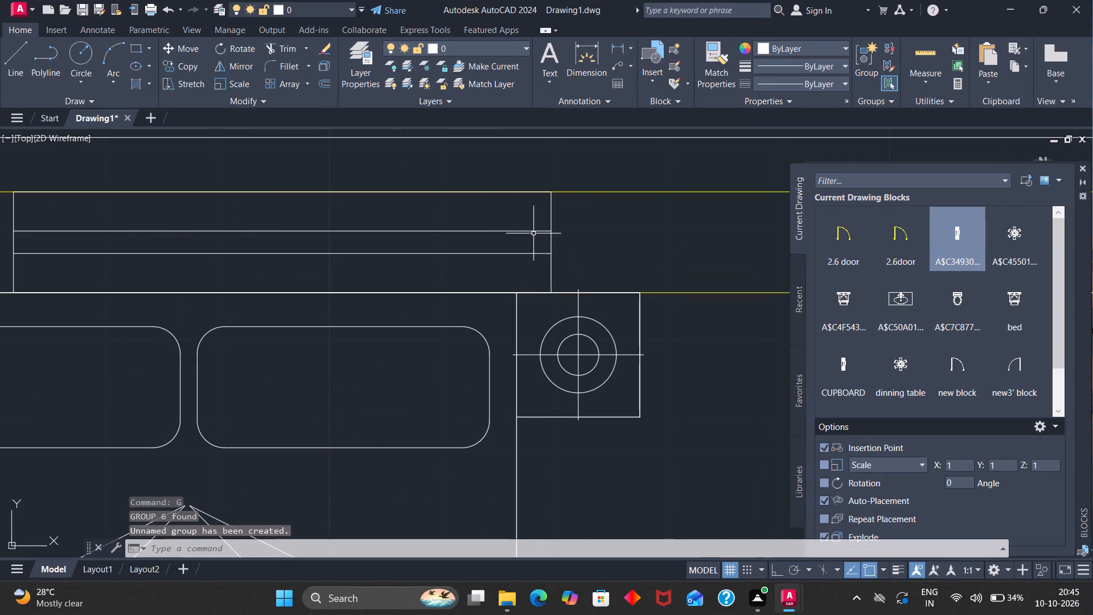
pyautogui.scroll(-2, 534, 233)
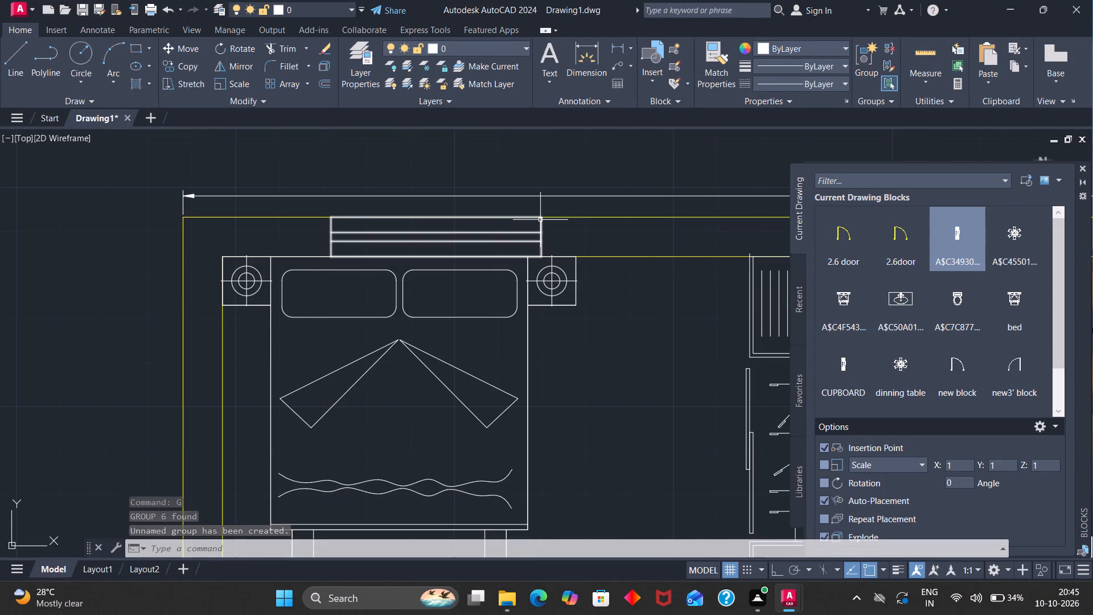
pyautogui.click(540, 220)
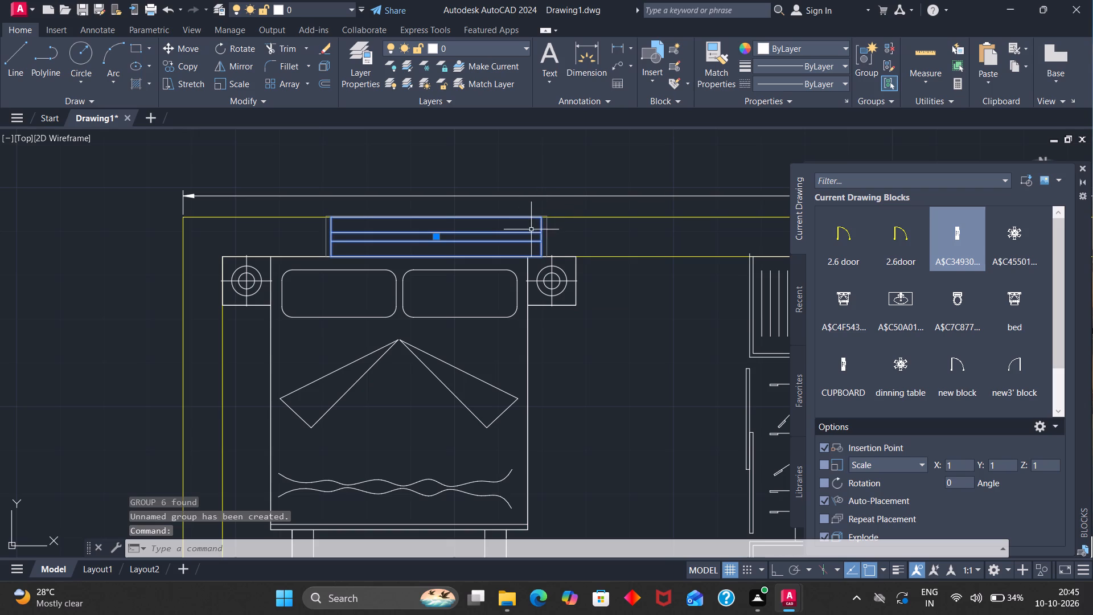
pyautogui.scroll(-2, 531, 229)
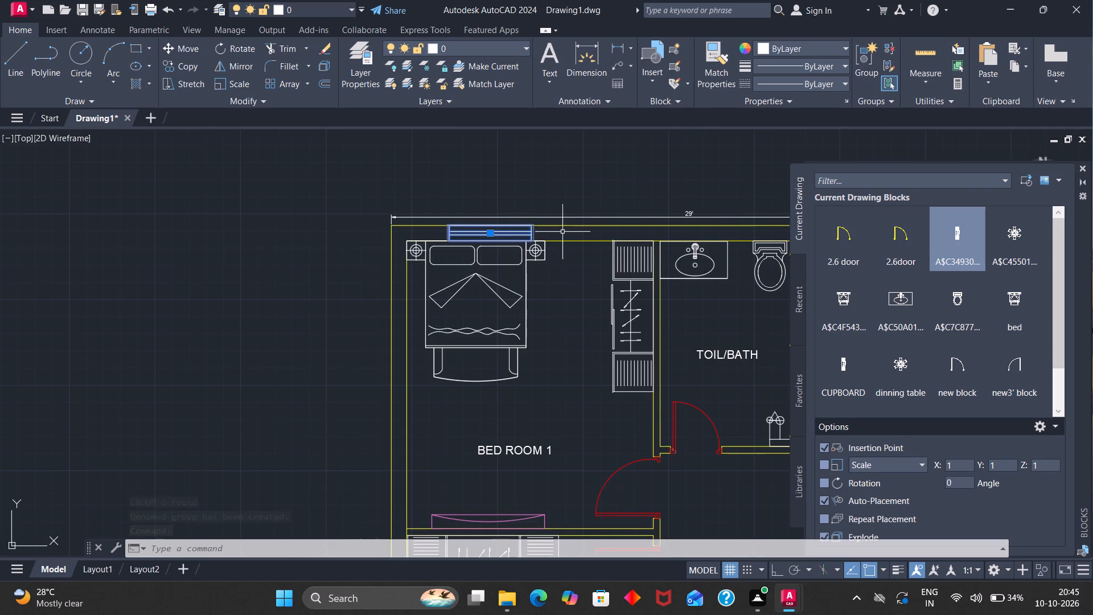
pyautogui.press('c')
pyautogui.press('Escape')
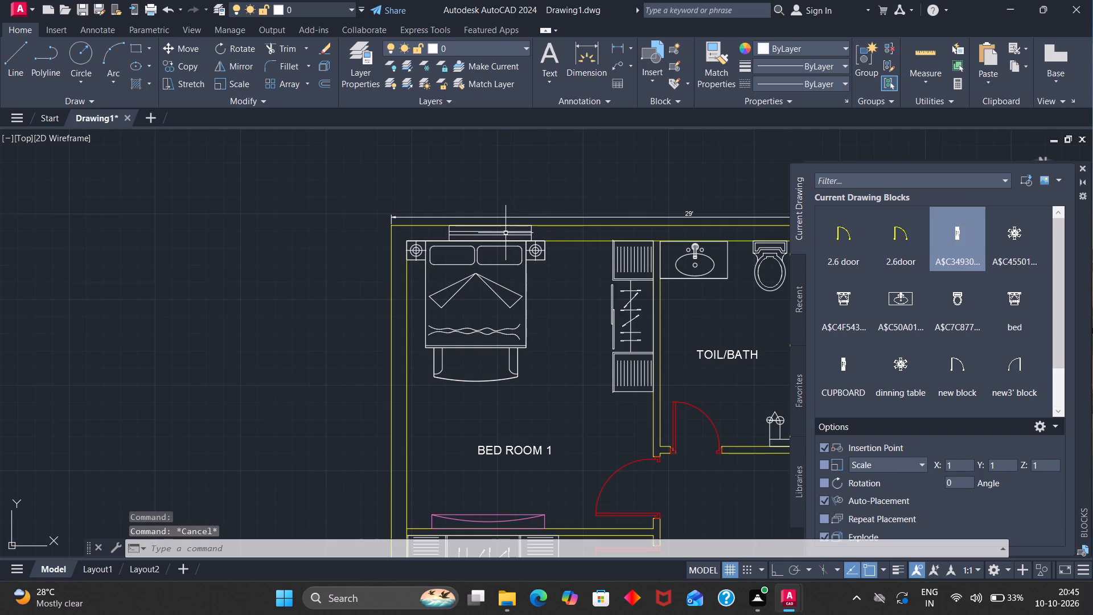
# Copy the grouped window along the top wall to above the bed in Bed Room 2.
pyautogui.click(506, 233)
pyautogui.press('c')
pyautogui.press('o')
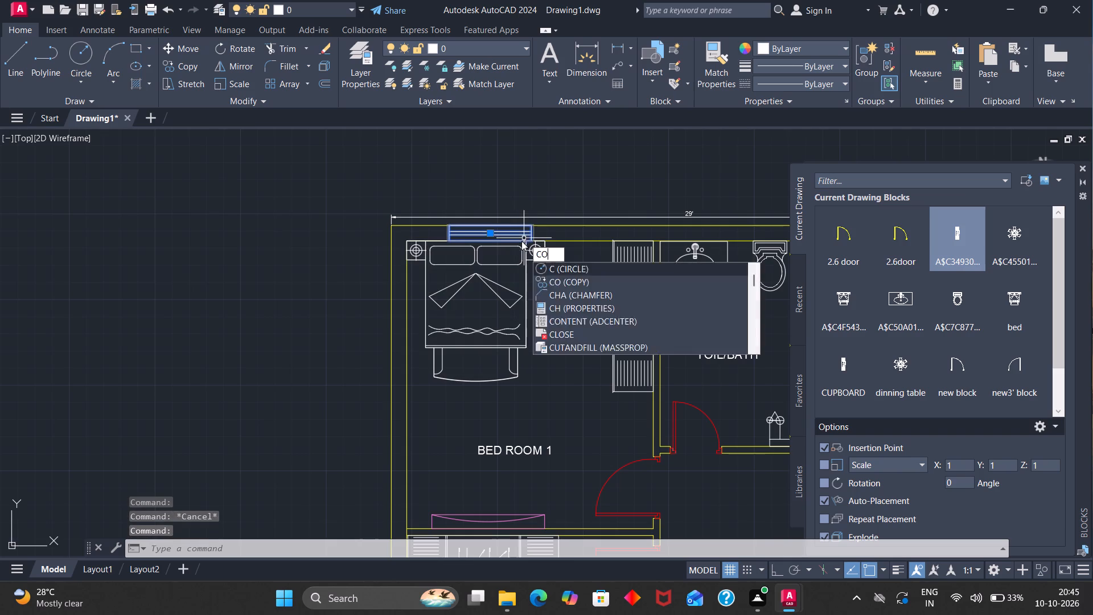
pyautogui.press('Return')
pyautogui.scroll(-3, 527, 218)
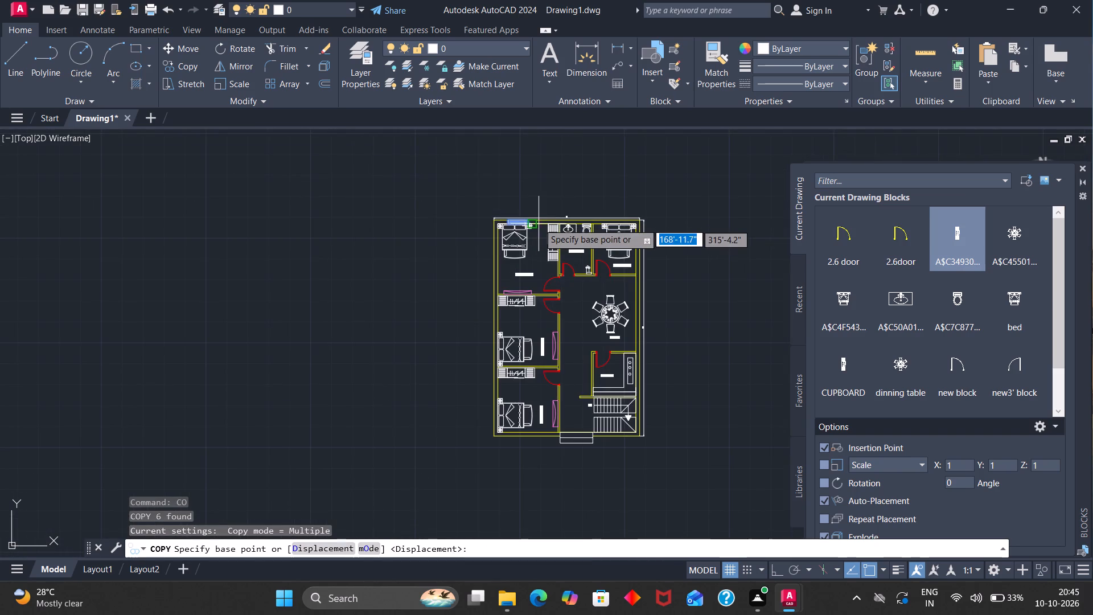
pyautogui.scroll(2, 538, 222)
pyautogui.click(508, 218)
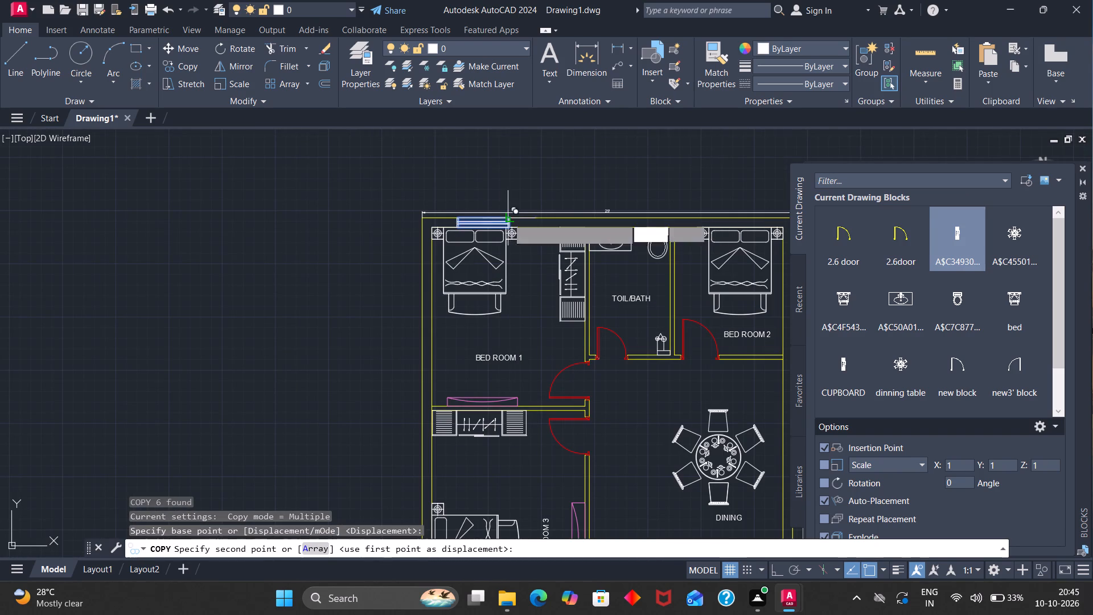
pyautogui.scroll(-3, 630, 237)
pyautogui.scroll(5, 652, 233)
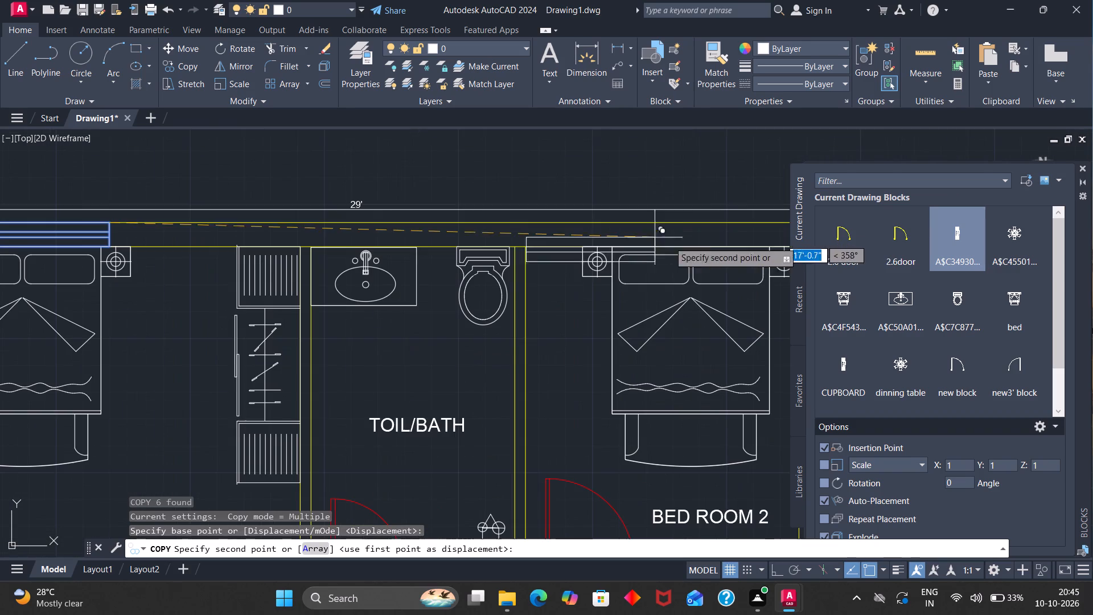
pyautogui.click(738, 223)
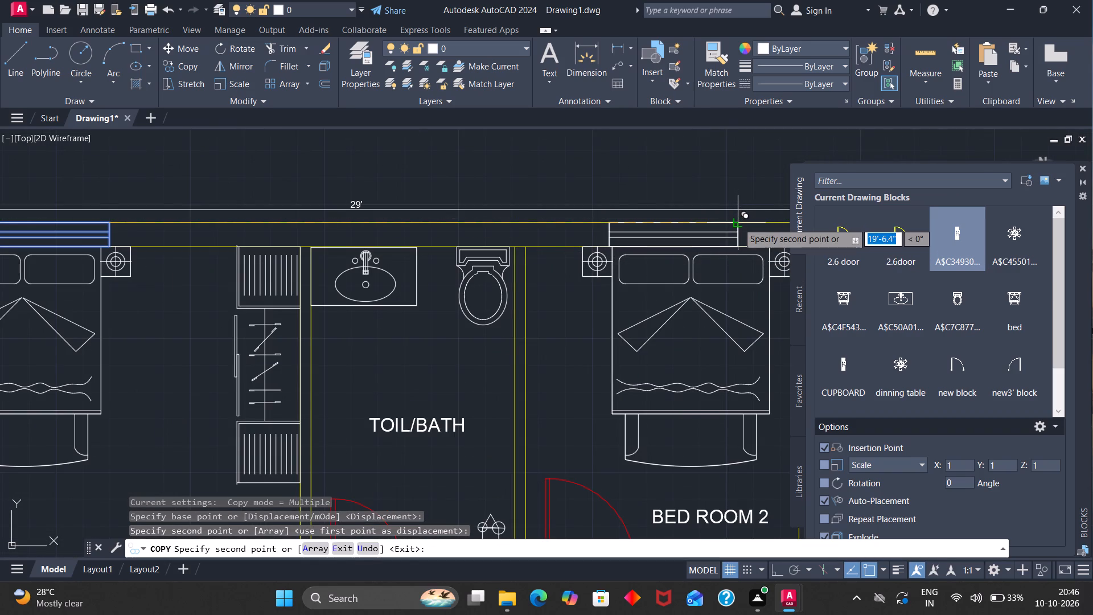
# Place another copy of the window in the empty space outside the plan, beside the dining area, and end the copying.
pyautogui.scroll(-1, 738, 223)
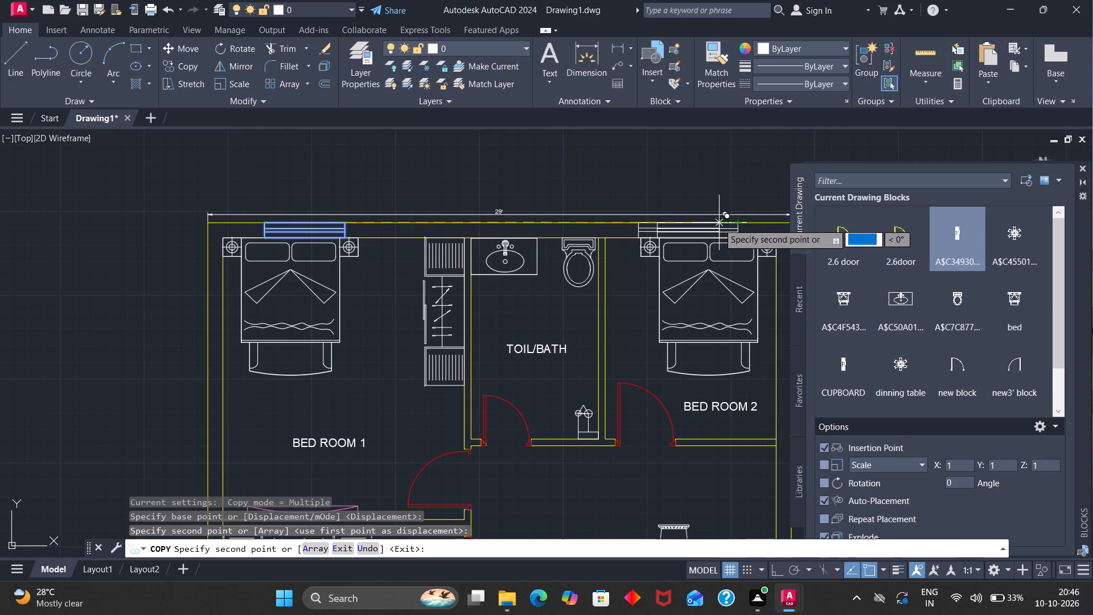
pyautogui.scroll(-1, 334, 378)
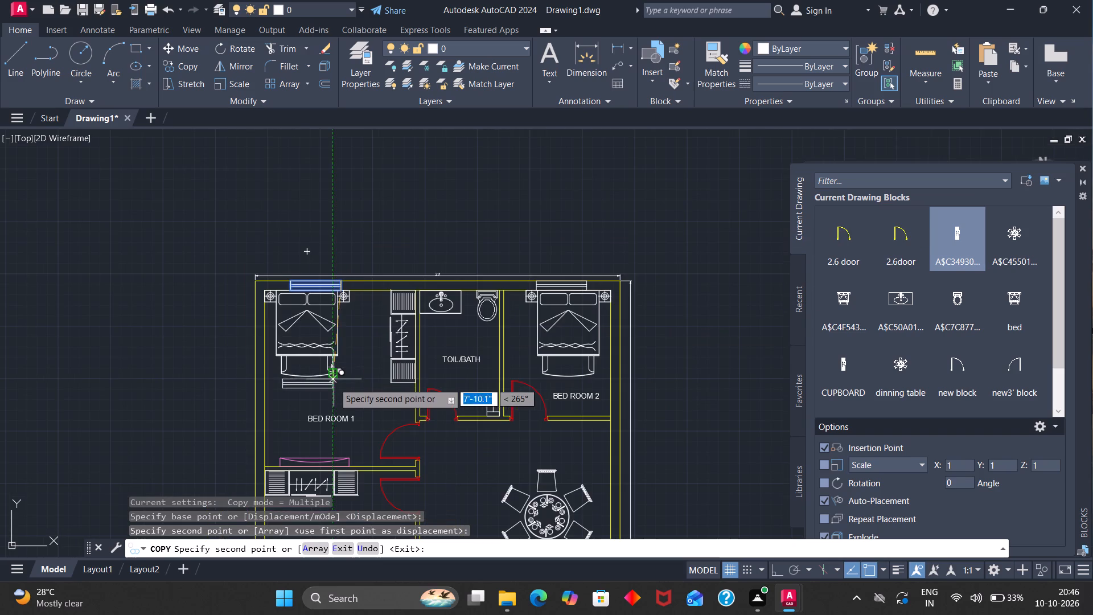
pyautogui.scroll(-4, 324, 417)
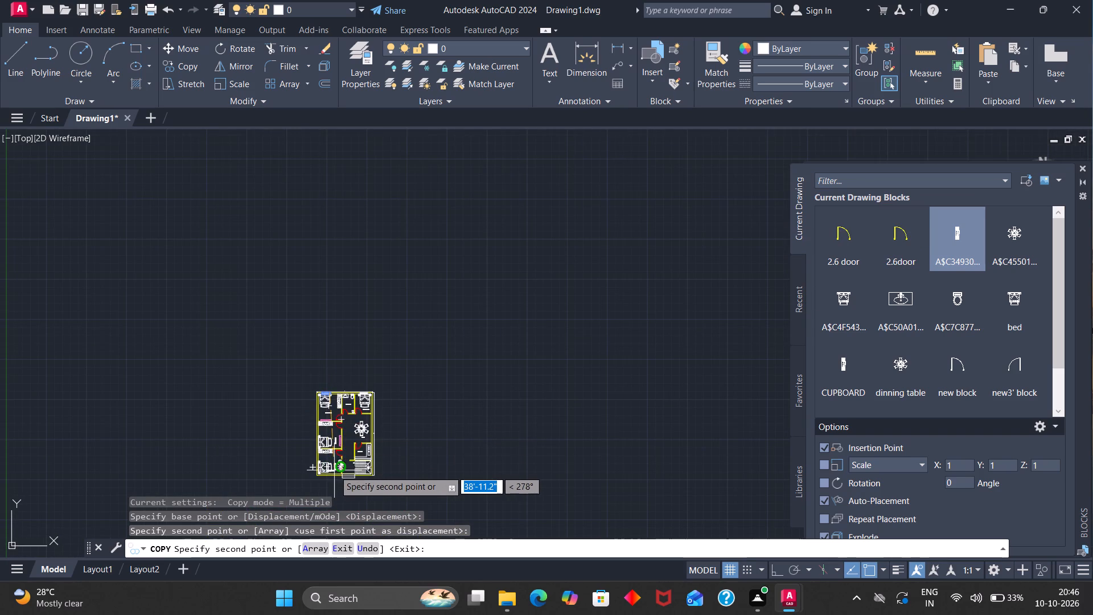
pyautogui.scroll(6, 334, 469)
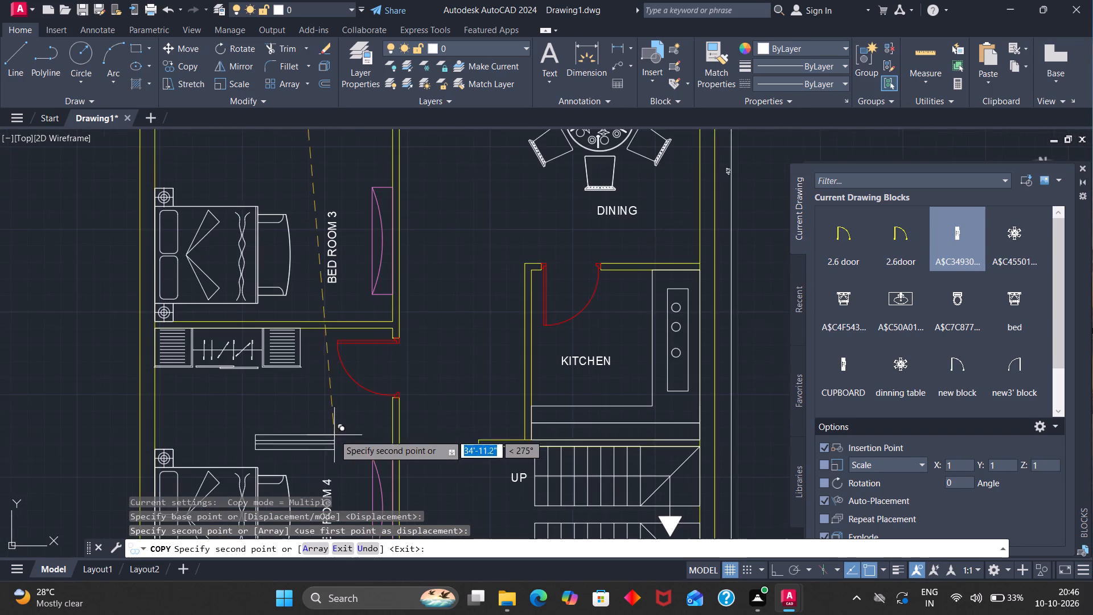
pyautogui.scroll(-2, 401, 391)
pyautogui.click(610, 285)
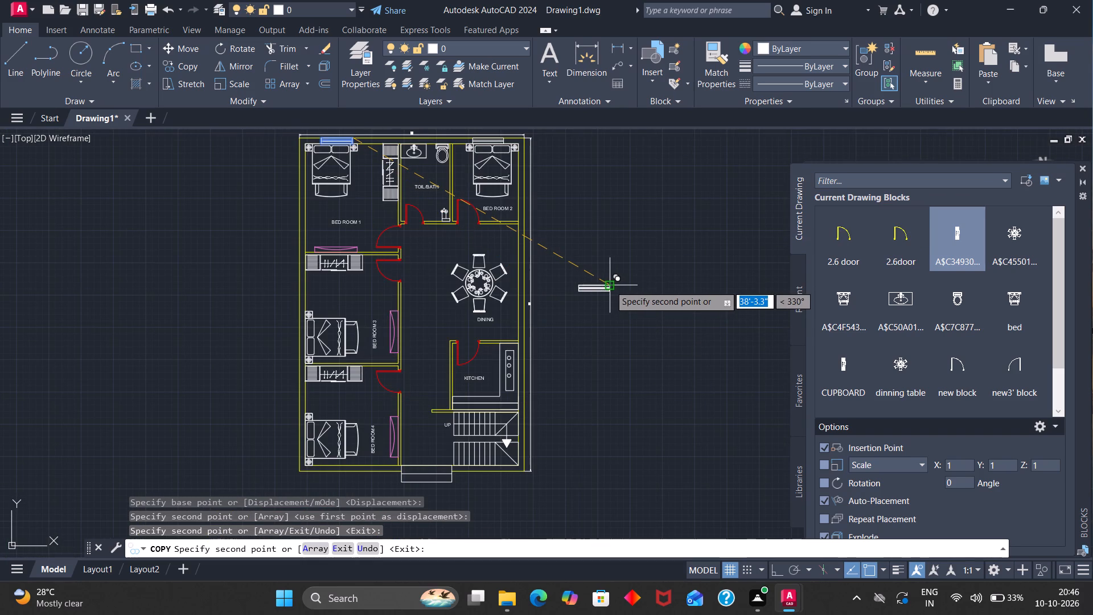
pyautogui.press('Escape')
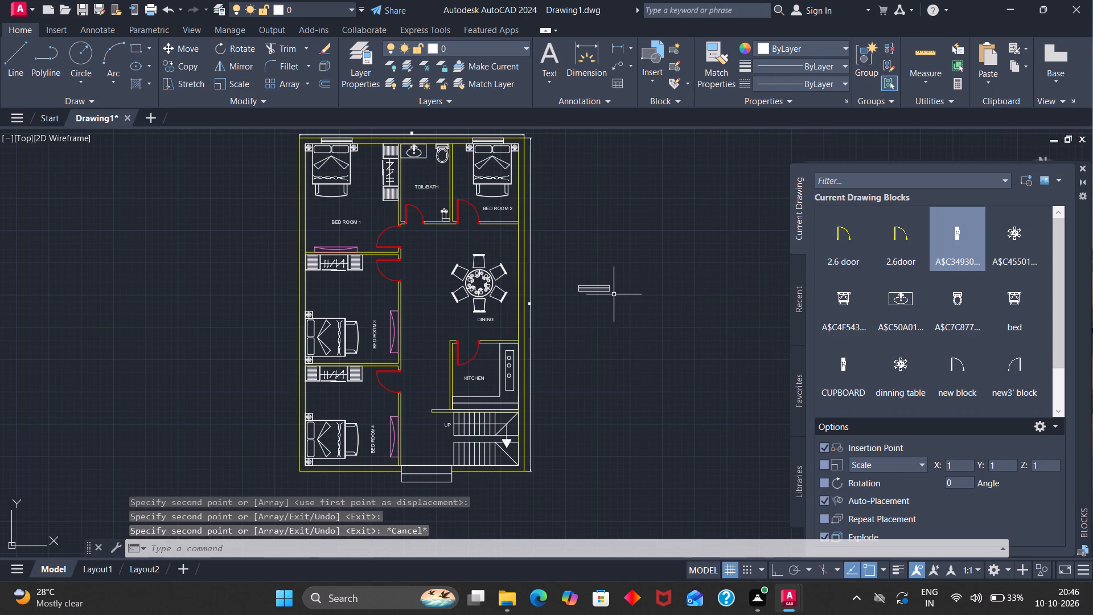
# Rotate the loose window copy by 270° about its lower right corner so it stands vertically.
pyautogui.click(602, 290)
pyautogui.press('r')
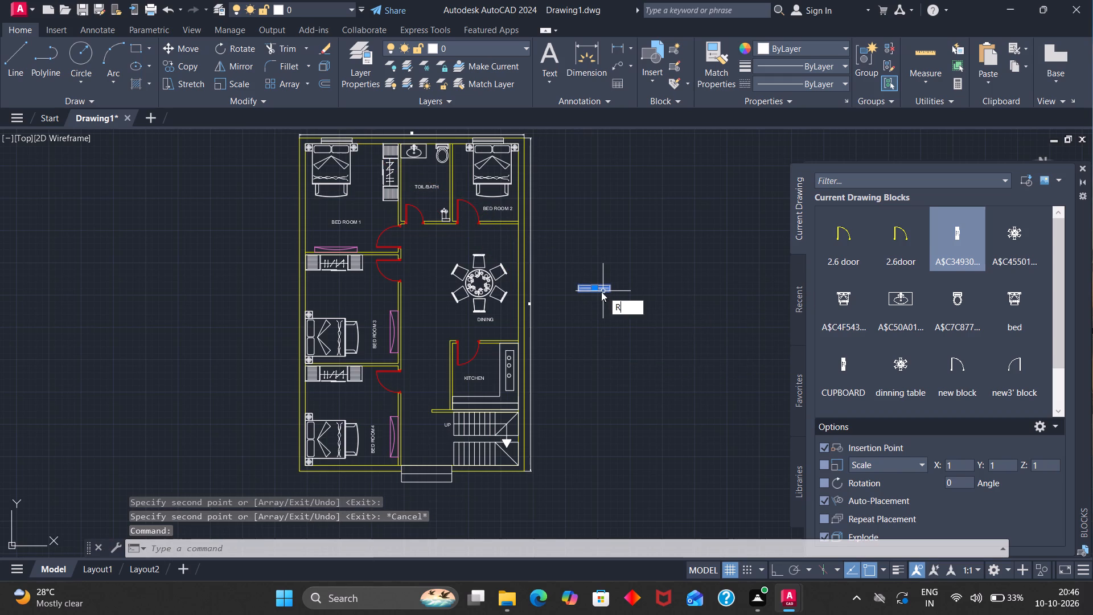
pyautogui.press('o')
pyautogui.press('Return')
pyautogui.click(609, 291)
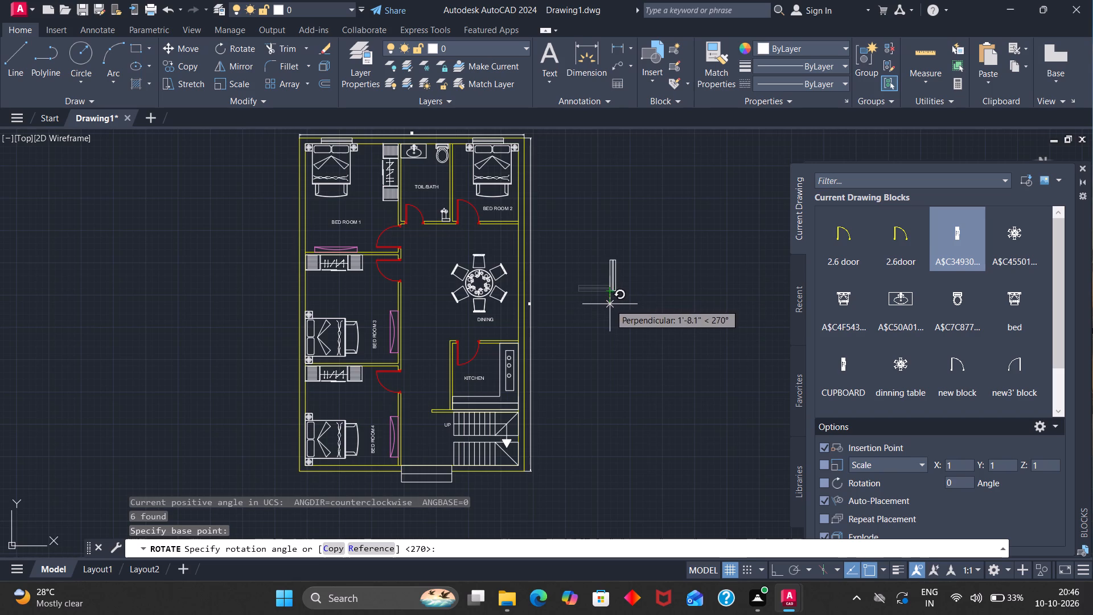
pyautogui.click(610, 304)
# Move the vertical window by its upper left corner into the right outer wall beside the dining table.
pyautogui.click(613, 286)
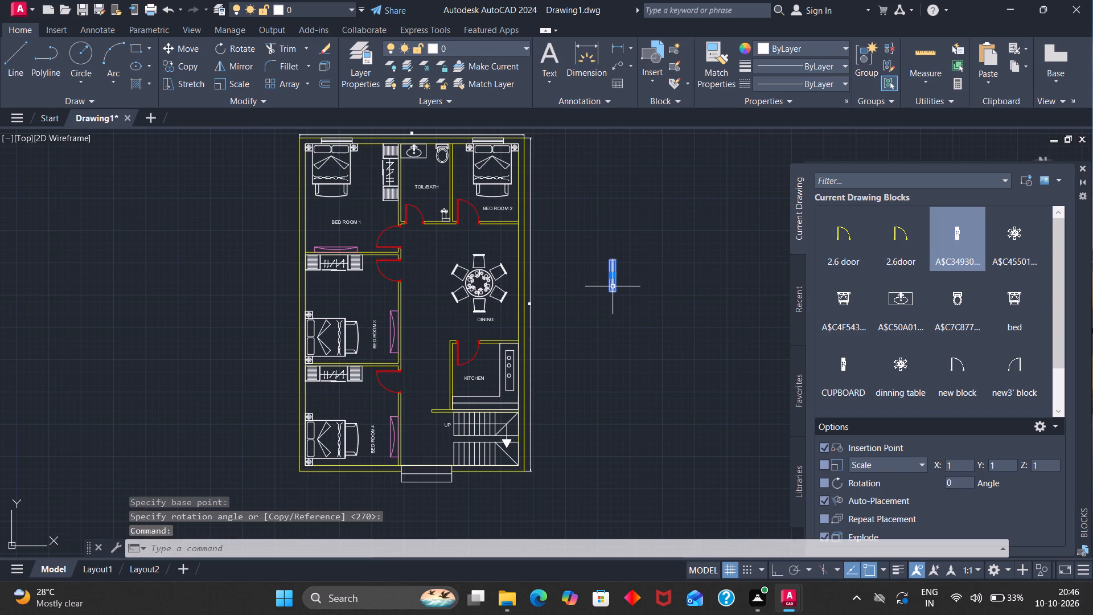
pyautogui.press('m')
pyautogui.press('Return')
pyautogui.scroll(3, 607, 265)
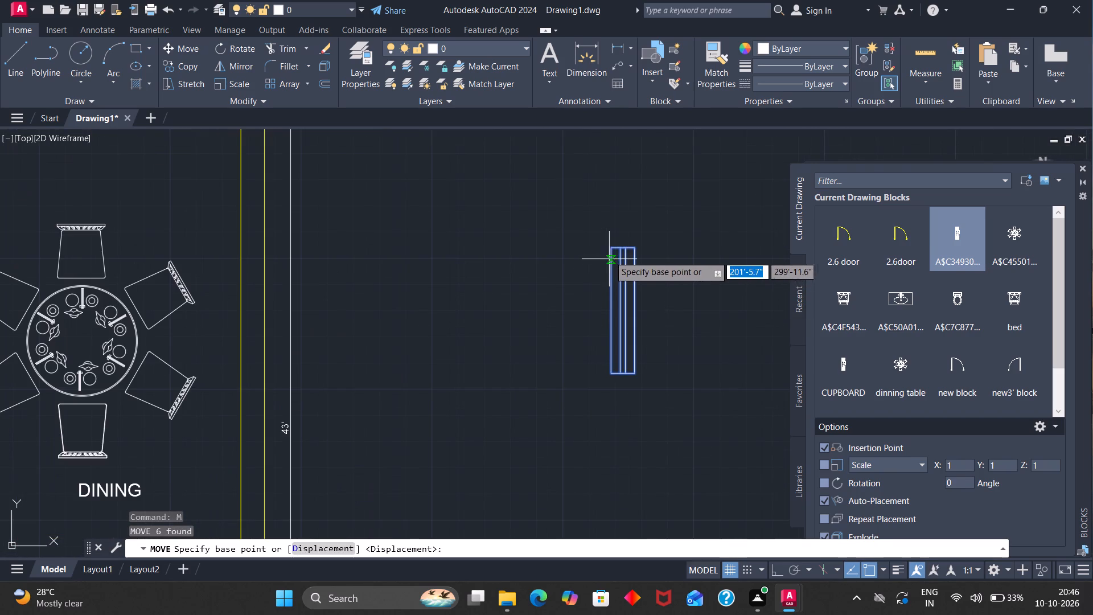
pyautogui.click(609, 249)
pyautogui.scroll(-3, 400, 259)
pyautogui.scroll(1, 358, 250)
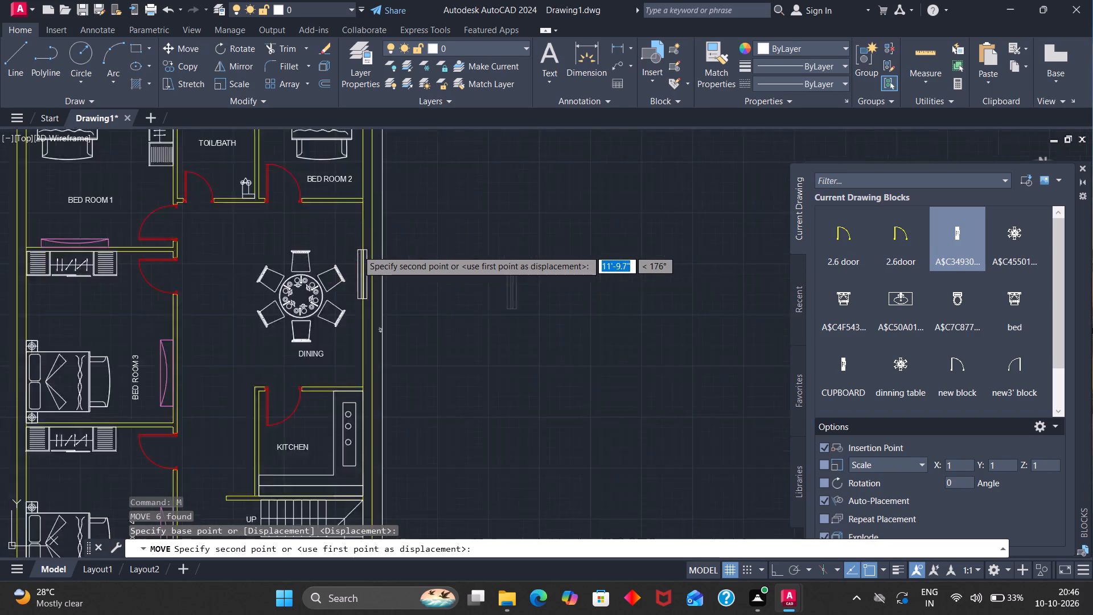
pyautogui.scroll(1, 358, 250)
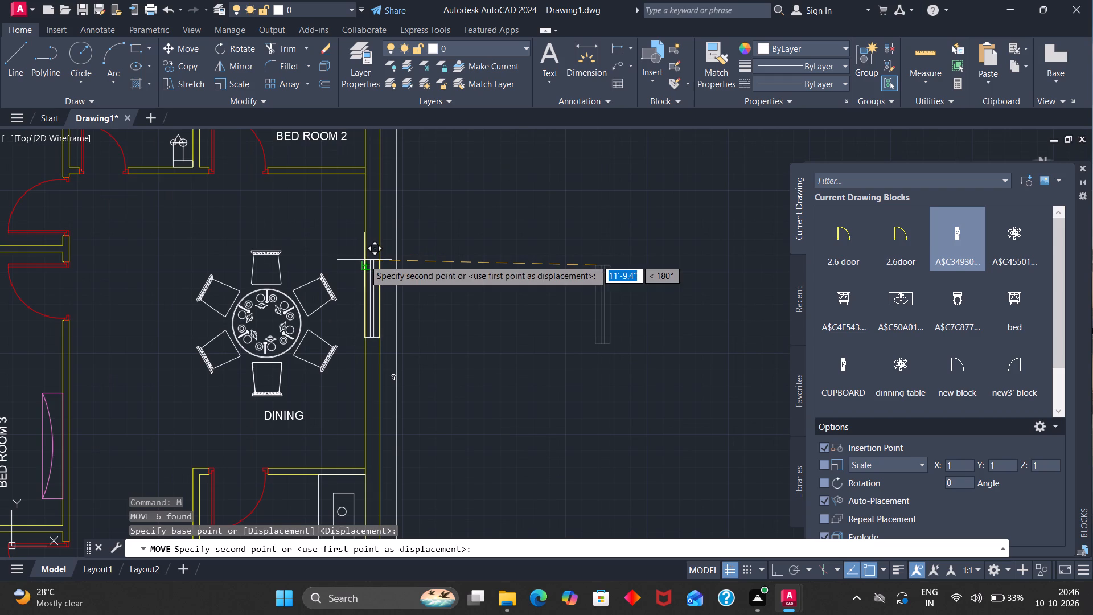
pyautogui.click(365, 259)
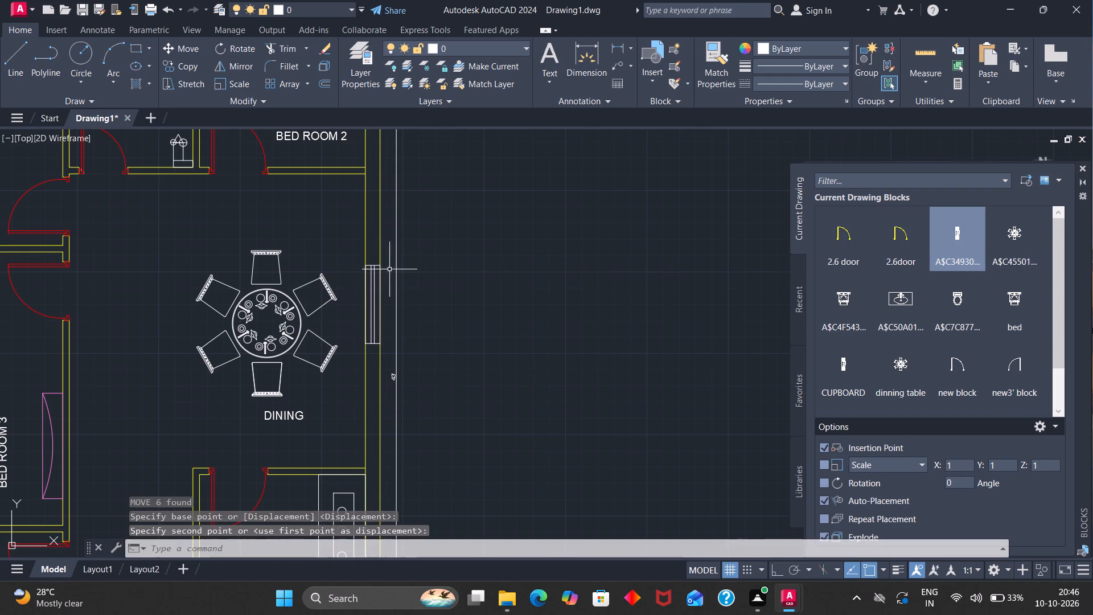
# Copy the window beside the dining table by its lower right corner into the right outer wall beside the stairs.
pyautogui.click(376, 339)
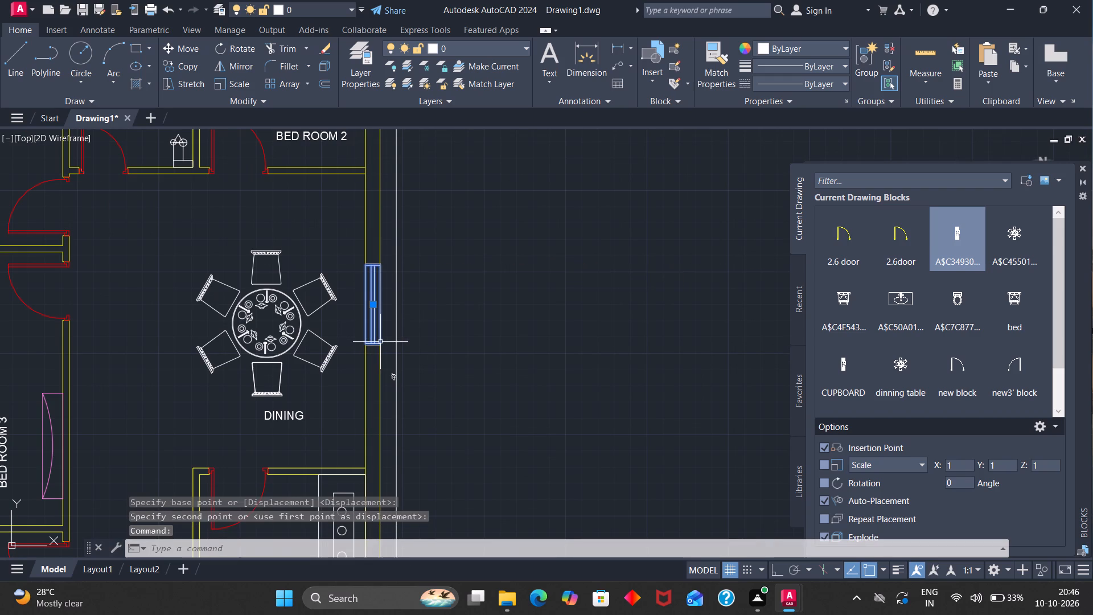
pyautogui.write('CO')
pyautogui.press('Return')
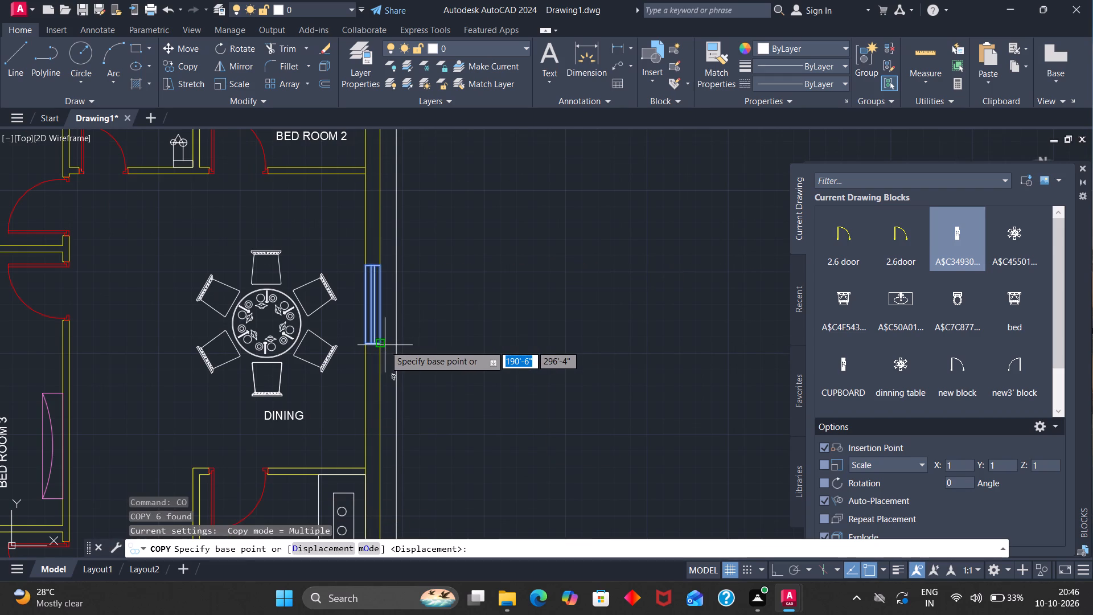
pyautogui.click(381, 345)
pyautogui.scroll(-4, 381, 348)
pyautogui.scroll(3, 385, 395)
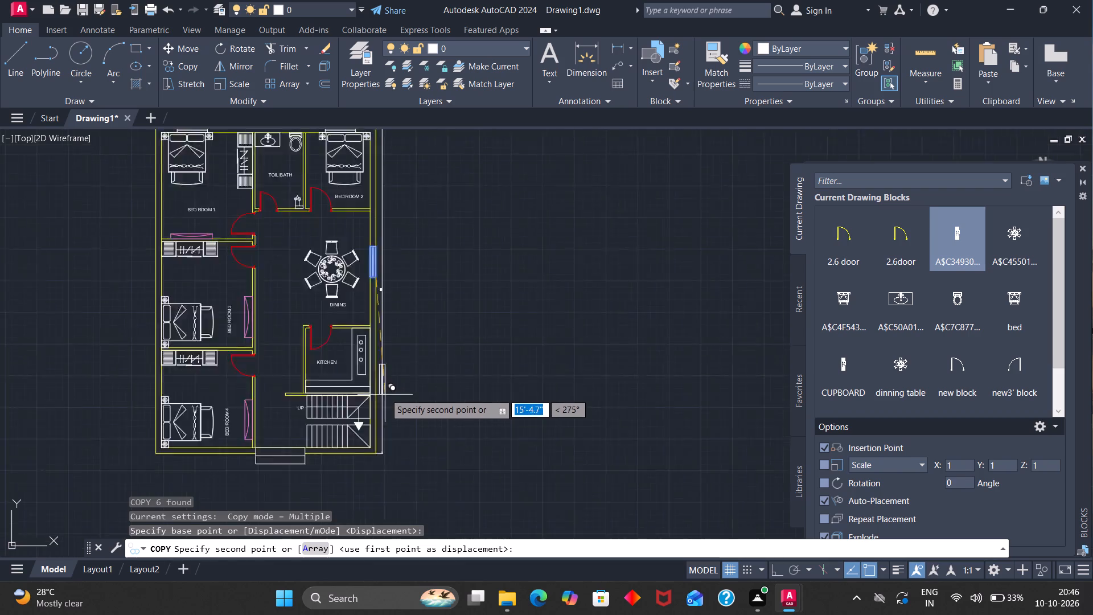
pyautogui.scroll(2, 370, 385)
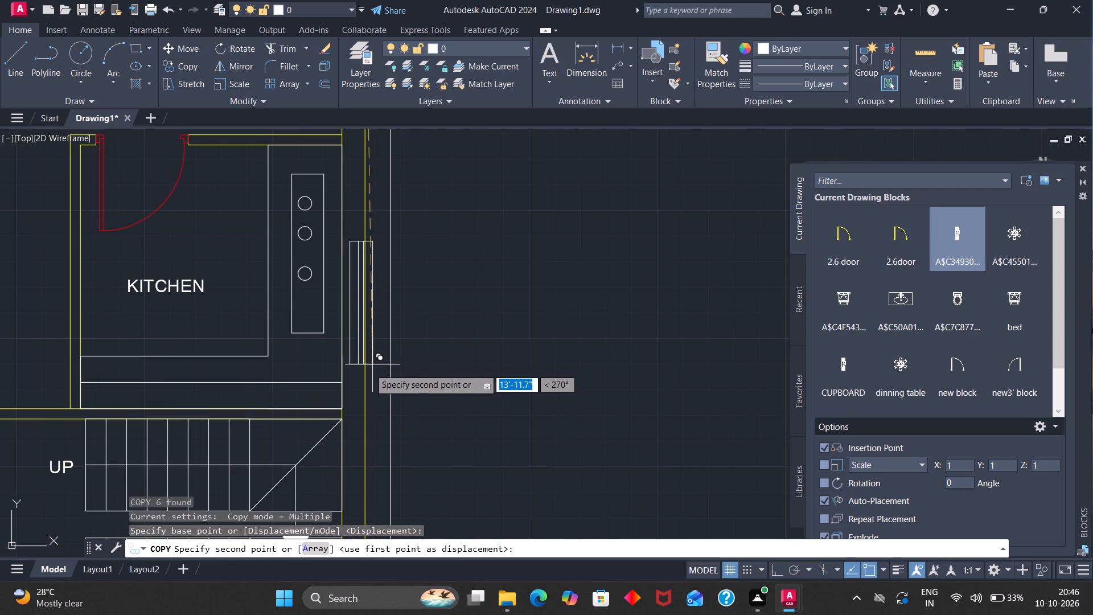
pyautogui.scroll(-3, 368, 380)
pyautogui.scroll(4, 371, 438)
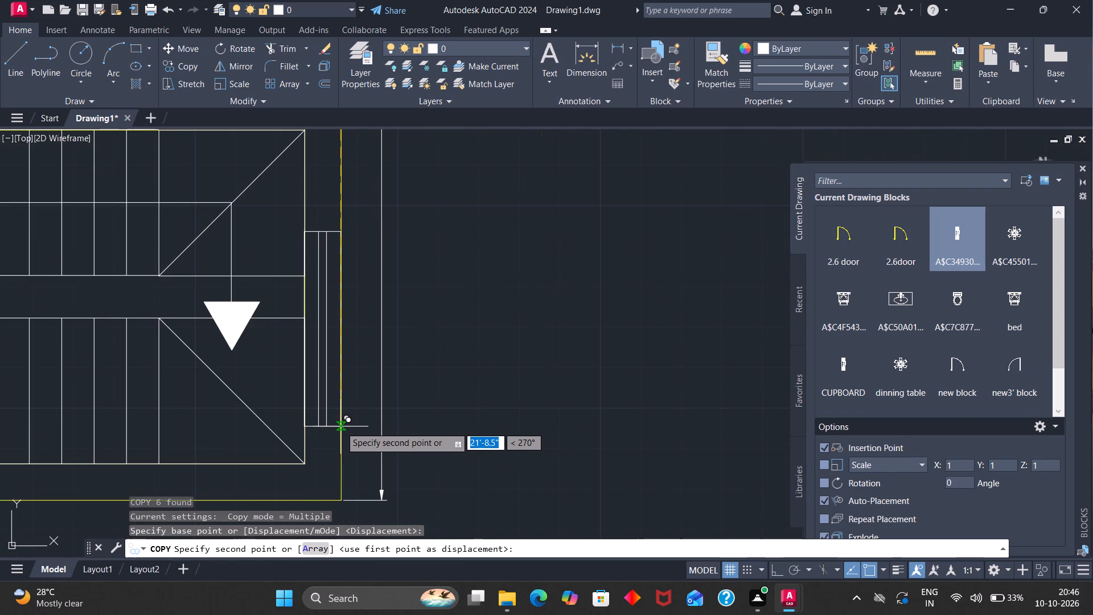
pyautogui.click(341, 427)
# Place another window copy in the left outer wall of Bed Room 4, between the wardrobe and the bed.
pyautogui.scroll(-3, 372, 404)
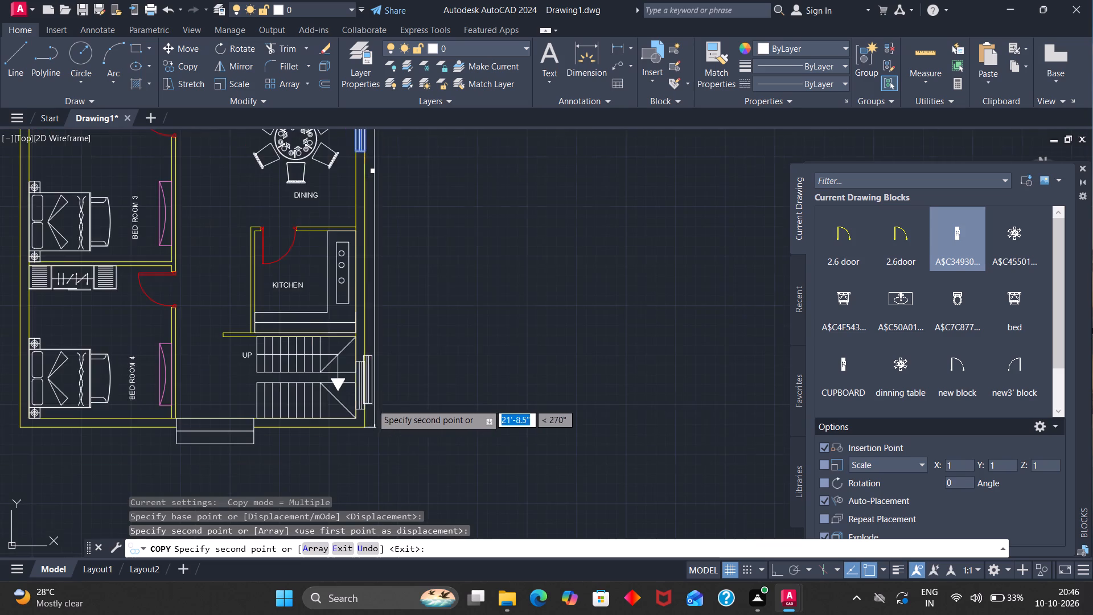
pyautogui.scroll(-2, 331, 415)
pyautogui.scroll(3, 189, 382)
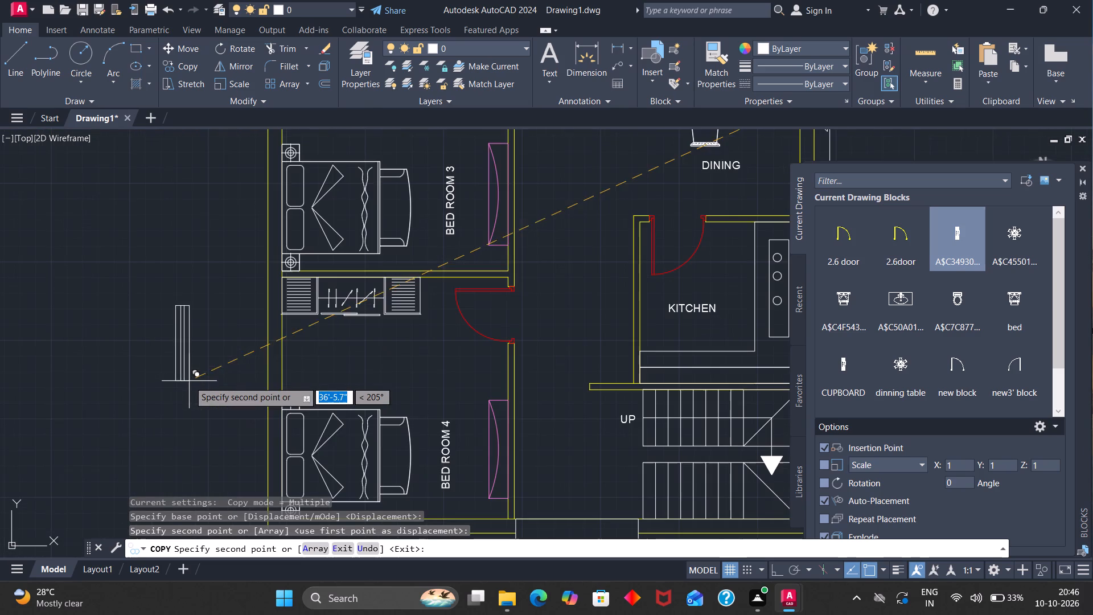
pyautogui.click(282, 385)
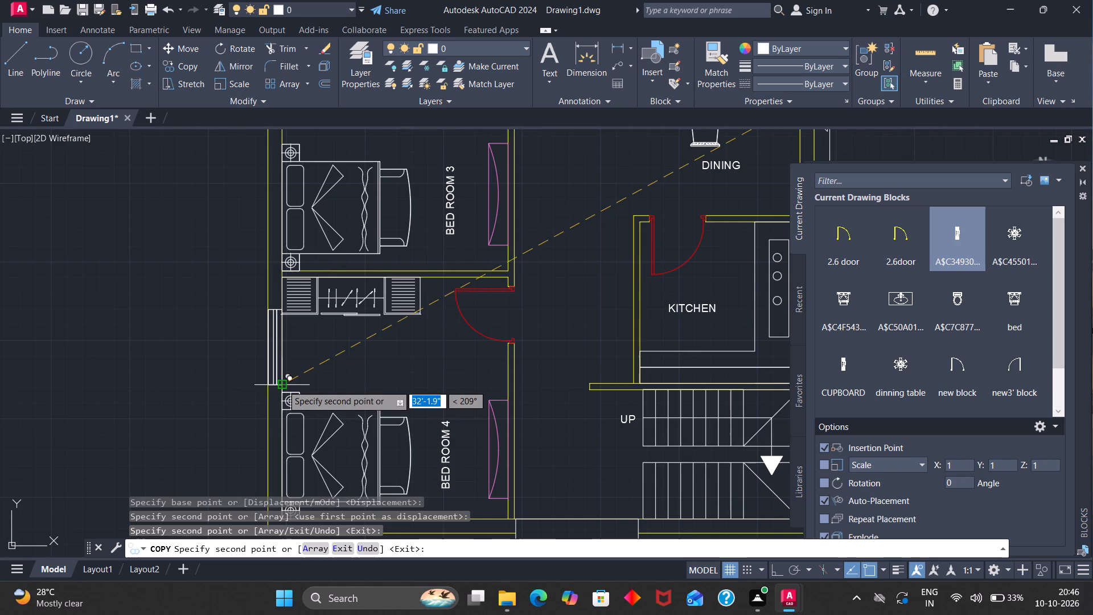
# Place another window copy in the left outer wall of Bed Room 3, between the wardrobe and the bed.
pyautogui.scroll(-2, 282, 385)
pyautogui.scroll(2, 281, 282)
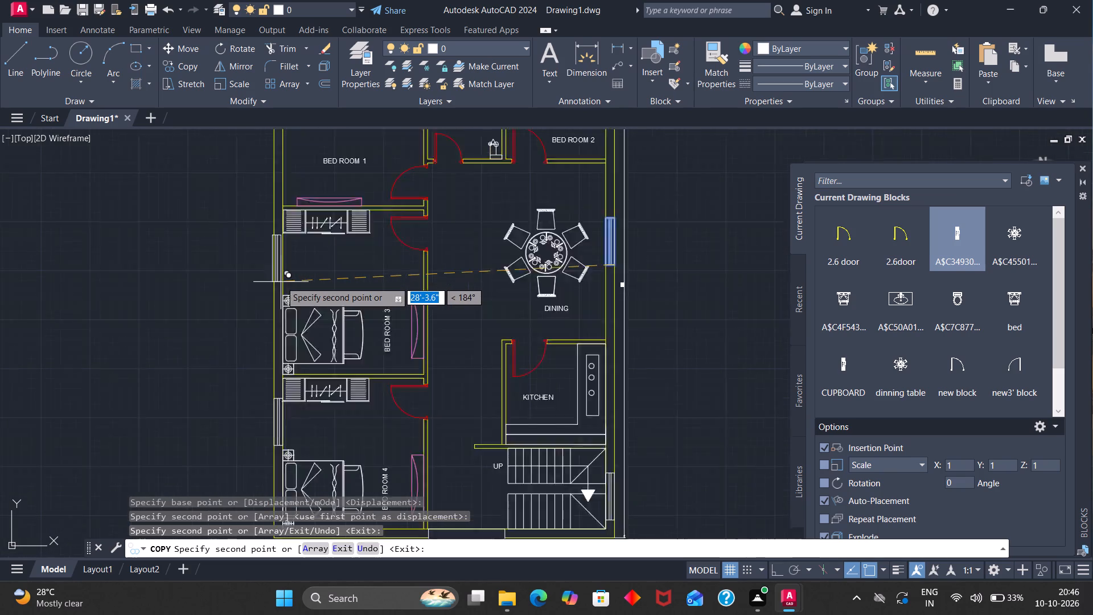
pyautogui.scroll(1, 281, 281)
pyautogui.scroll(-2, 280, 281)
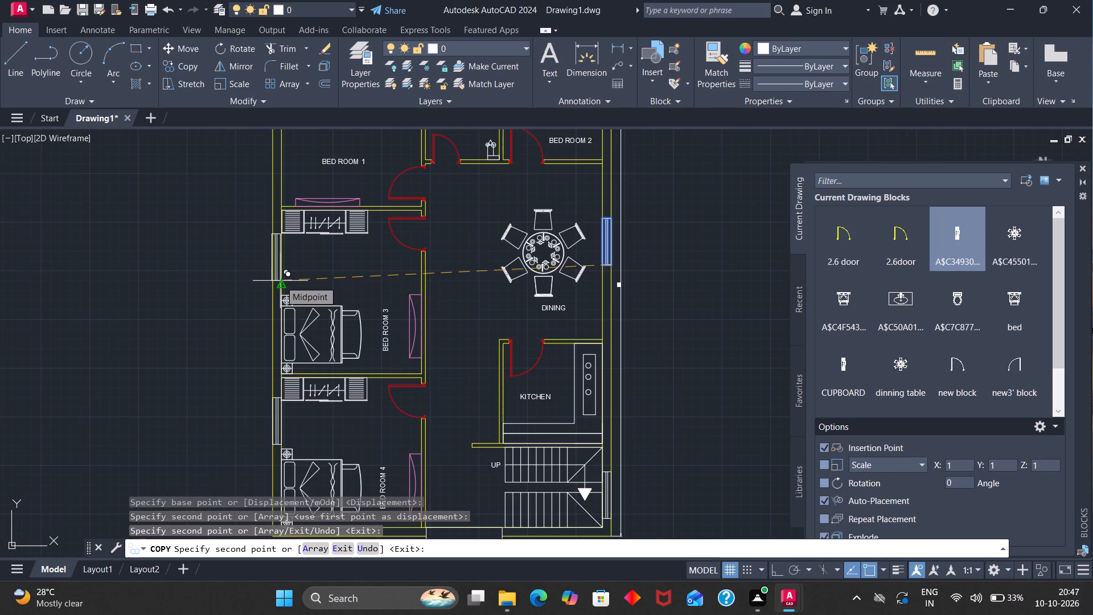
pyautogui.scroll(2, 280, 281)
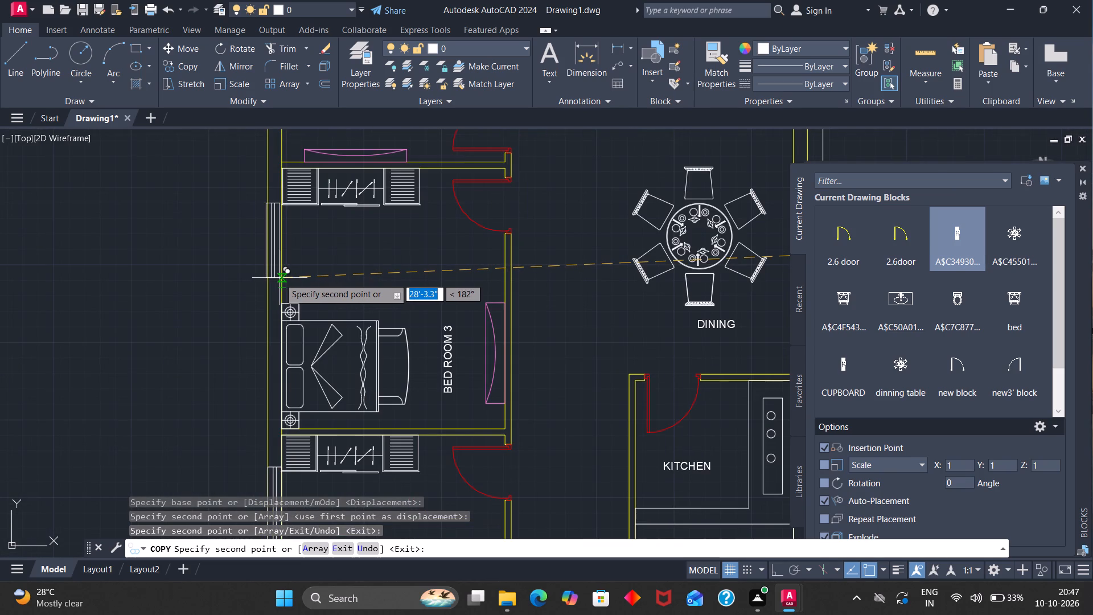
pyautogui.scroll(2, 280, 278)
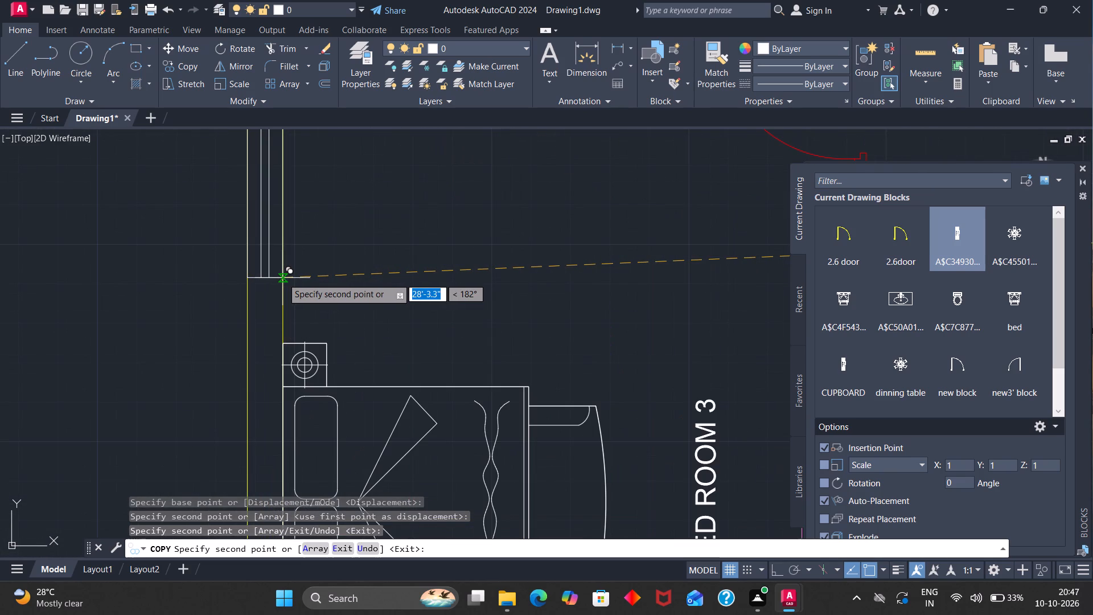
pyautogui.click(282, 278)
# Place one more window copy in the empty space outside the plan, beside the stairs and kitchen, and end the copying.
pyautogui.scroll(-4, 282, 278)
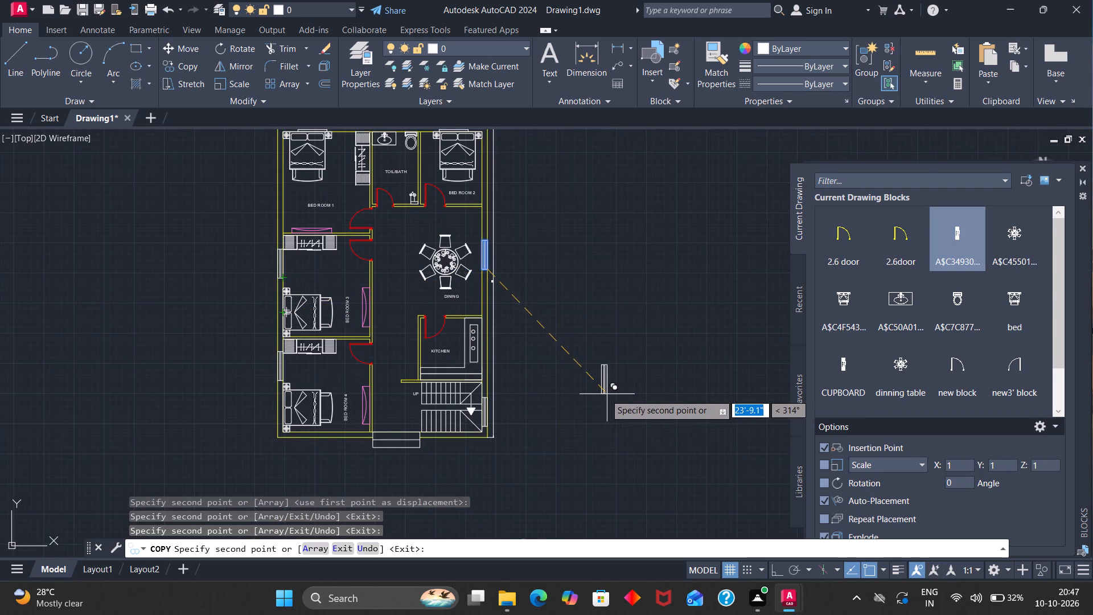
pyautogui.click(599, 397)
pyautogui.press('Escape')
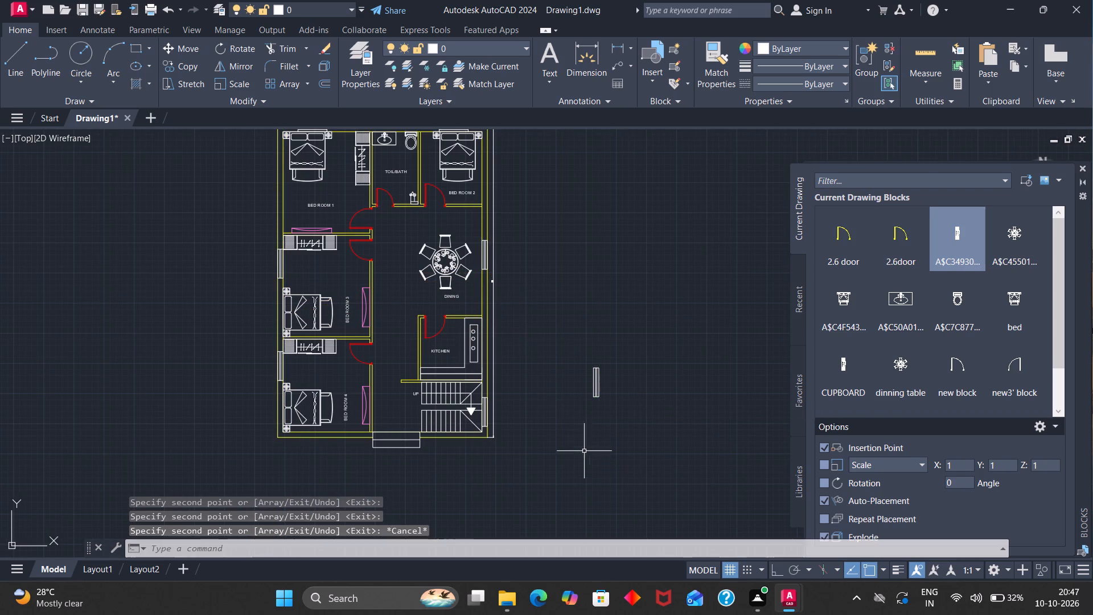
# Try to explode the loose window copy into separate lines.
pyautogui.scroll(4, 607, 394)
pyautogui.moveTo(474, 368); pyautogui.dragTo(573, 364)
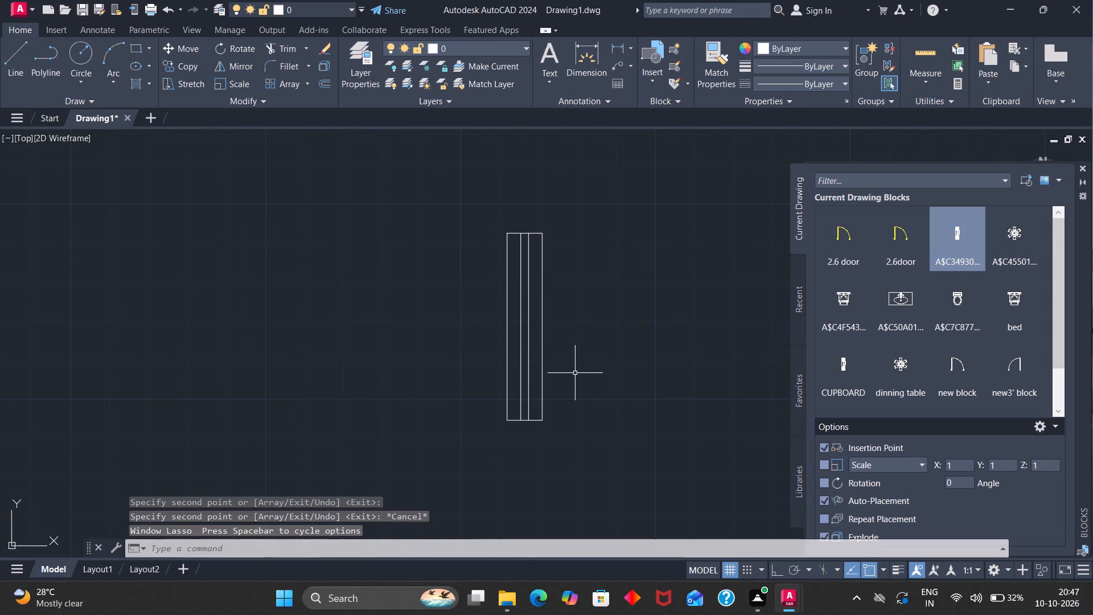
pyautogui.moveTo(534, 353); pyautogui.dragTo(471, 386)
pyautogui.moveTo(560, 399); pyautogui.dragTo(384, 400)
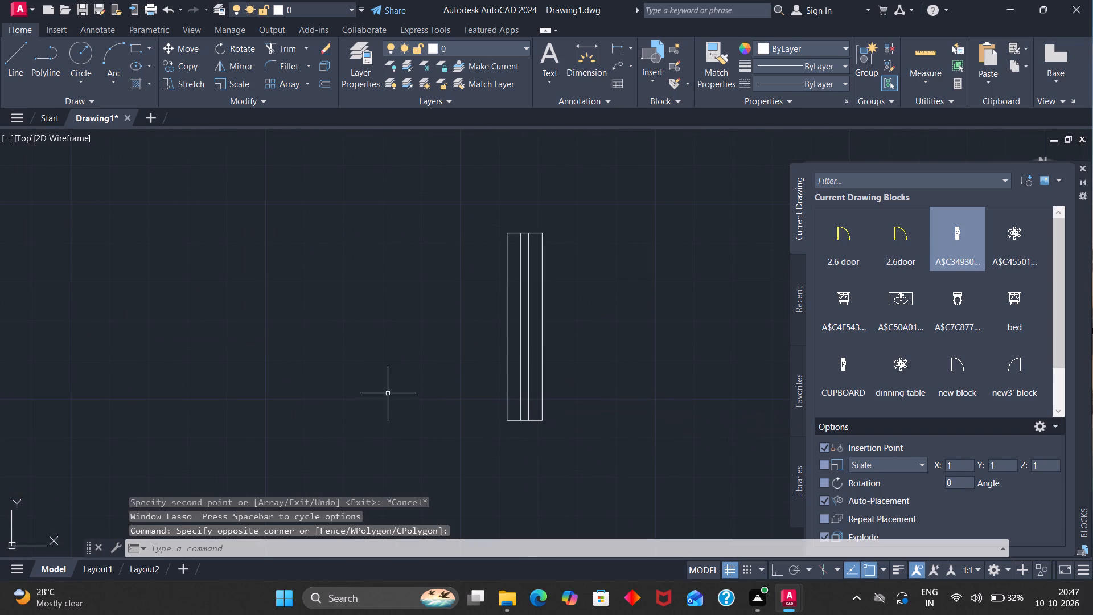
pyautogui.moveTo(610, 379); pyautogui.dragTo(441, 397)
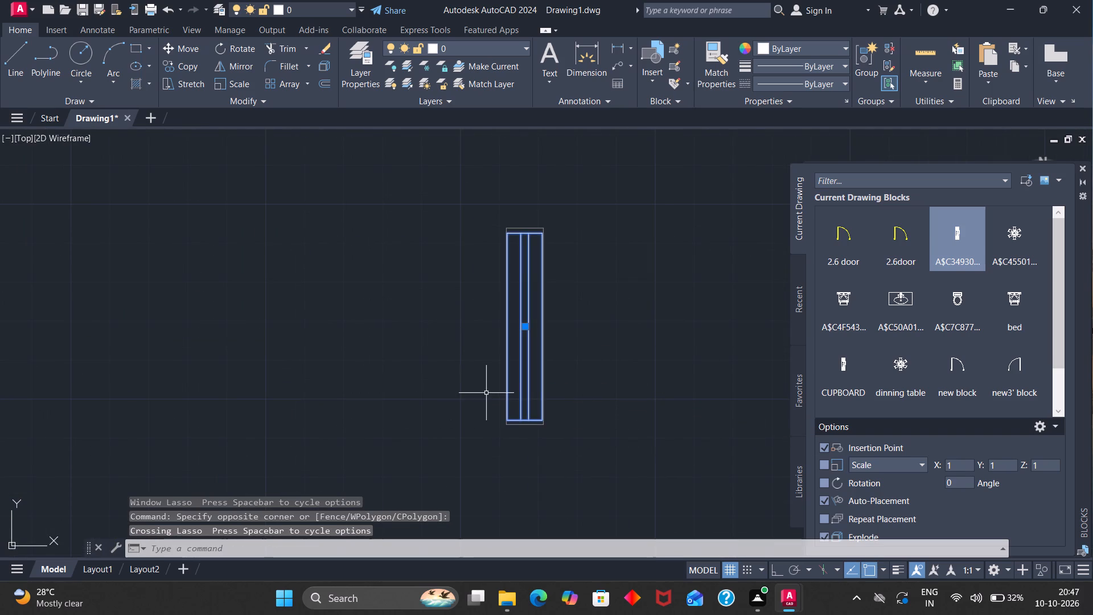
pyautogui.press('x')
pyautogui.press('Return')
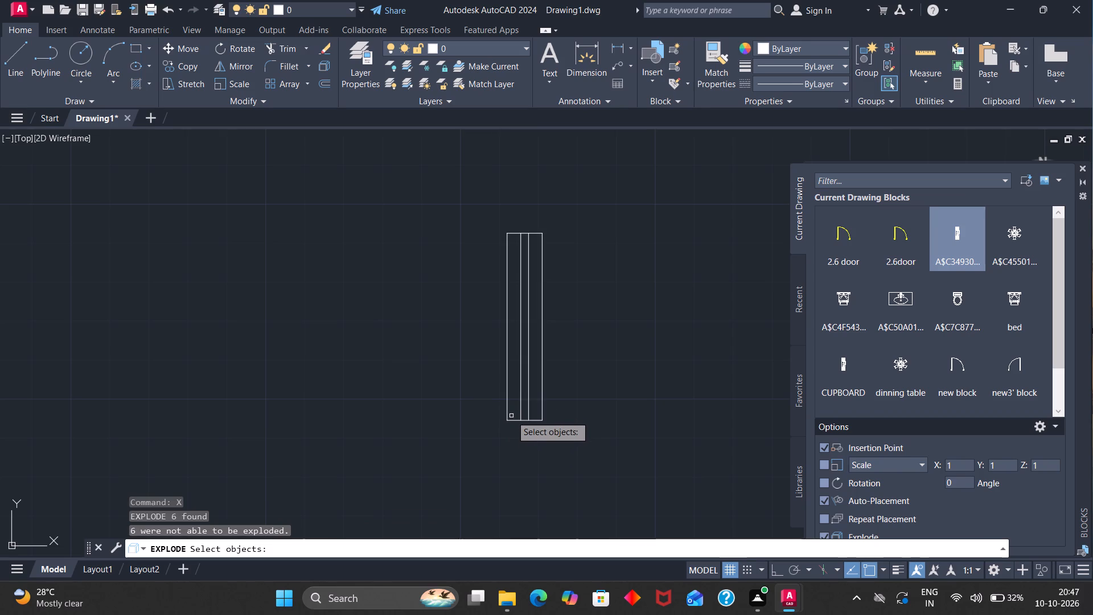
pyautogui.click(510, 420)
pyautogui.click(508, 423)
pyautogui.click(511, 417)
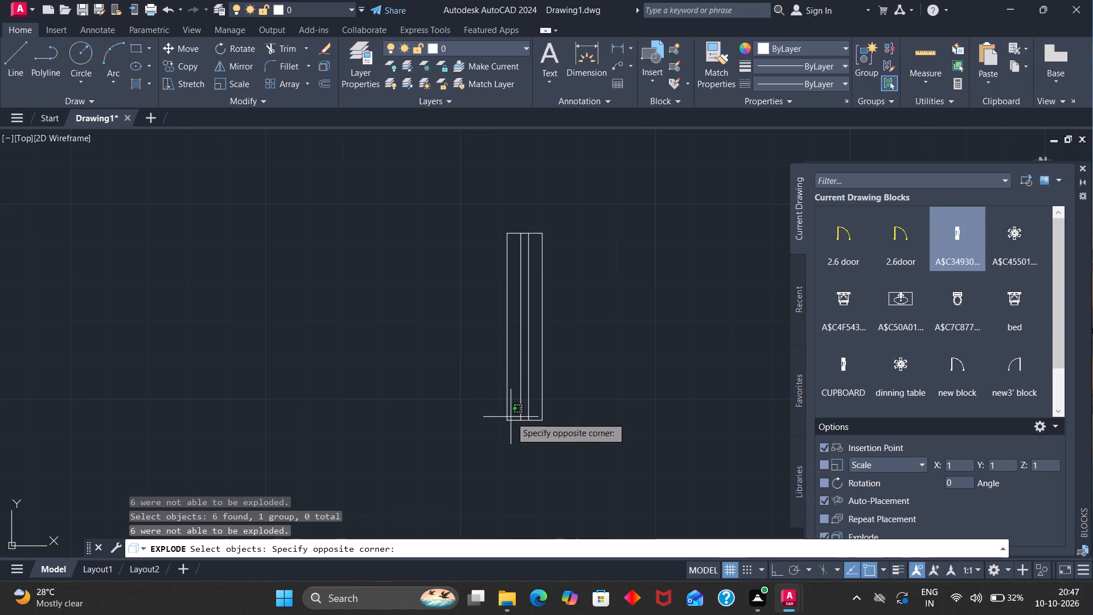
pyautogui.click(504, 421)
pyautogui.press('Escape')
# Ungroup the loose window copy.
pyautogui.moveTo(578, 384); pyautogui.dragTo(406, 376)
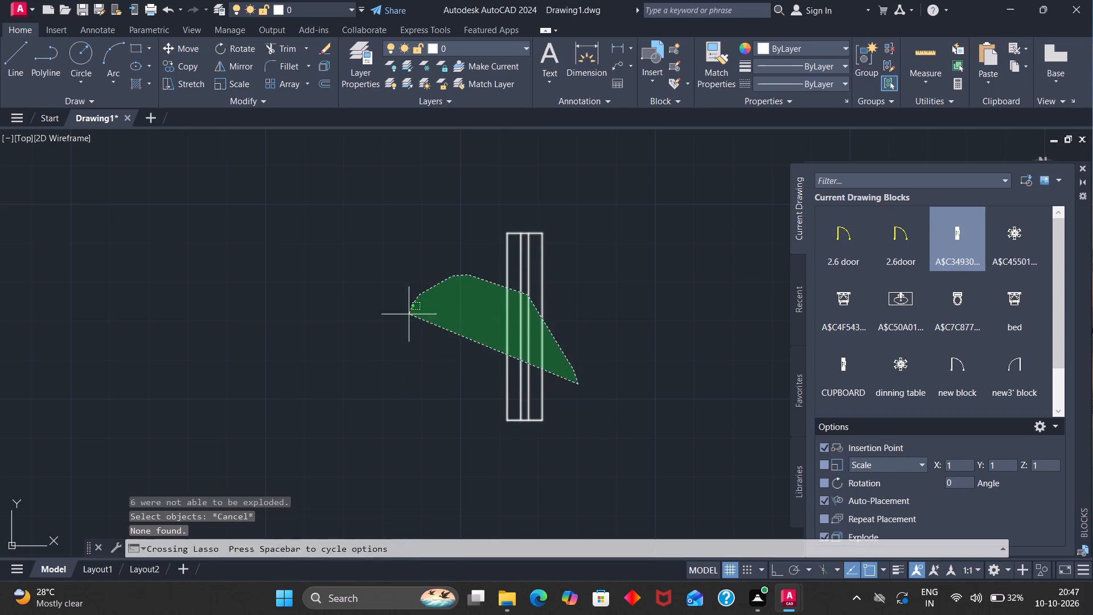
pyautogui.press('u')
pyautogui.write('NG')
pyautogui.press('Return')
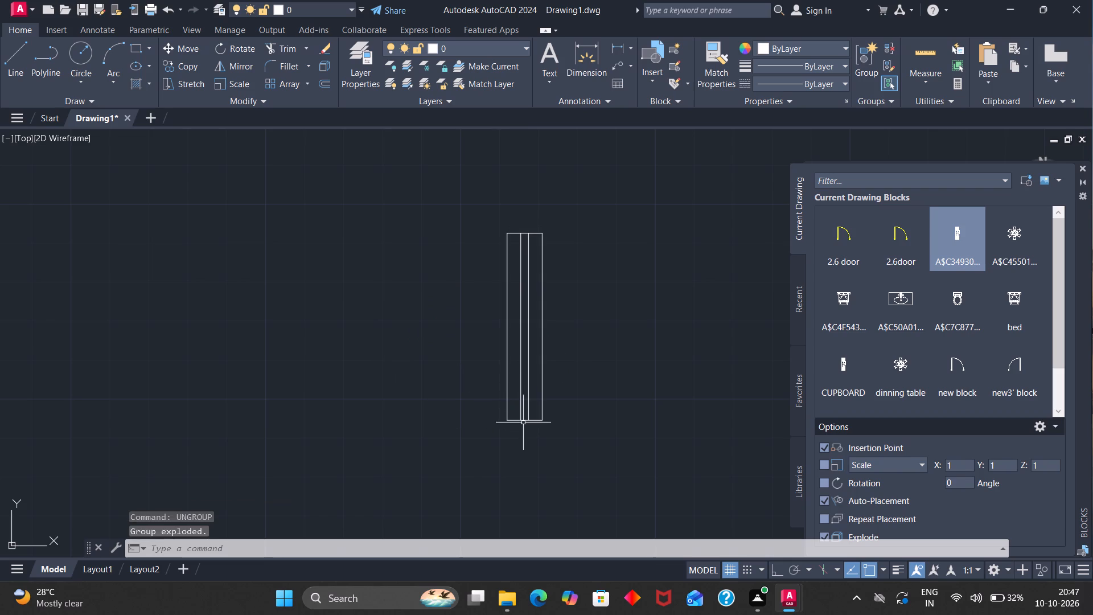
# Offset the loose window's bottom edge 2' upward into the window.
pyautogui.press('o')
pyautogui.press('Return')
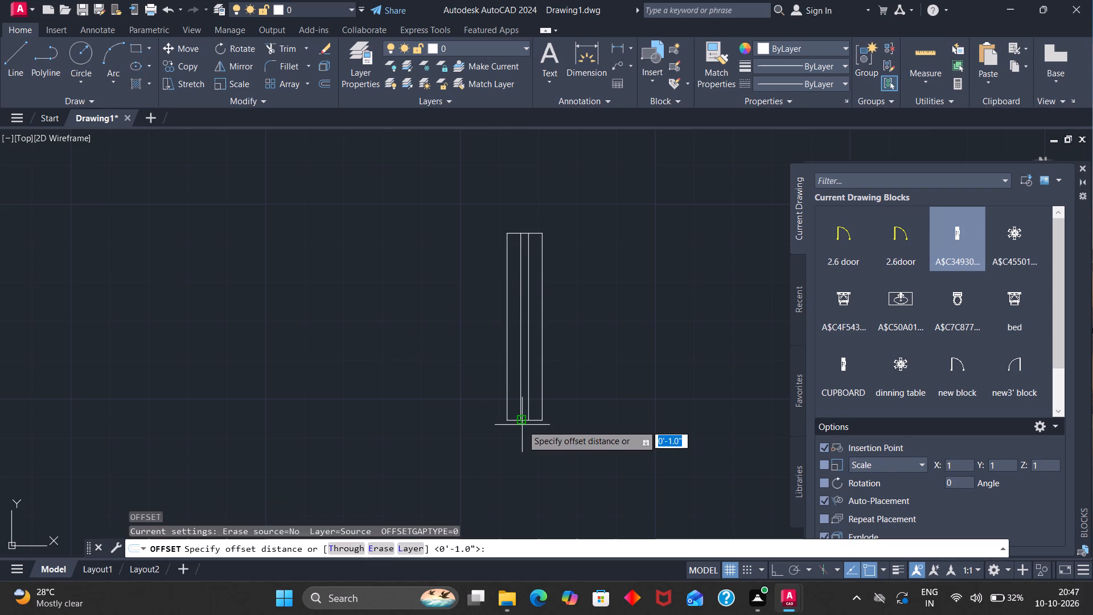
pyautogui.press('2')
pyautogui.press("'")
pyautogui.press('Return')
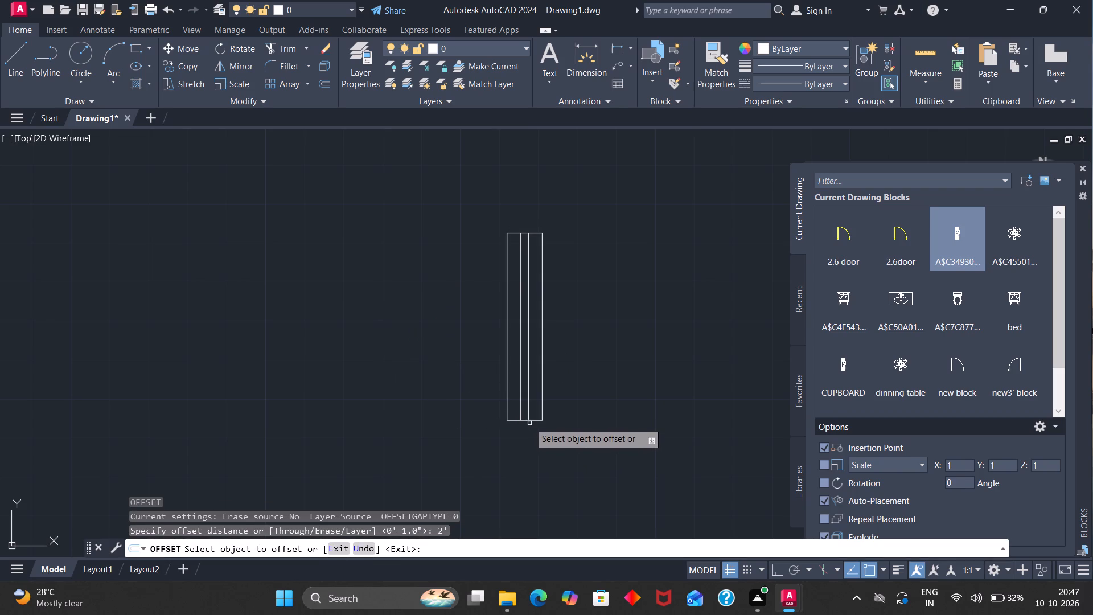
pyautogui.click(533, 419)
pyautogui.click(533, 393)
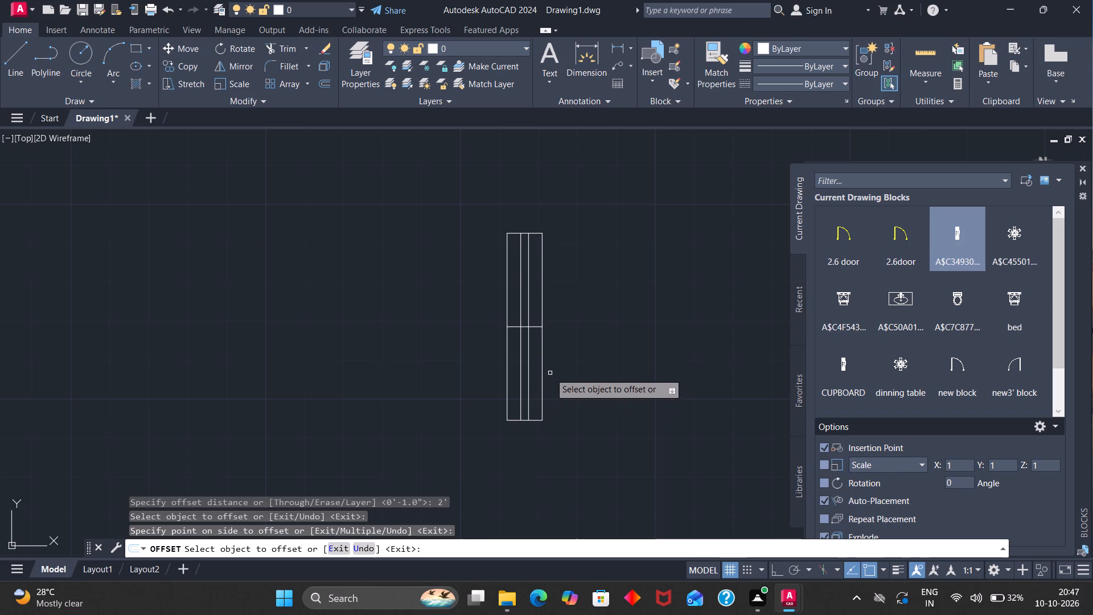
# Trim away the loose window's lower half below the offset line, including the leftover bottom edge.
pyautogui.click(282, 49)
pyautogui.moveTo(397, 395); pyautogui.dragTo(403, 391)
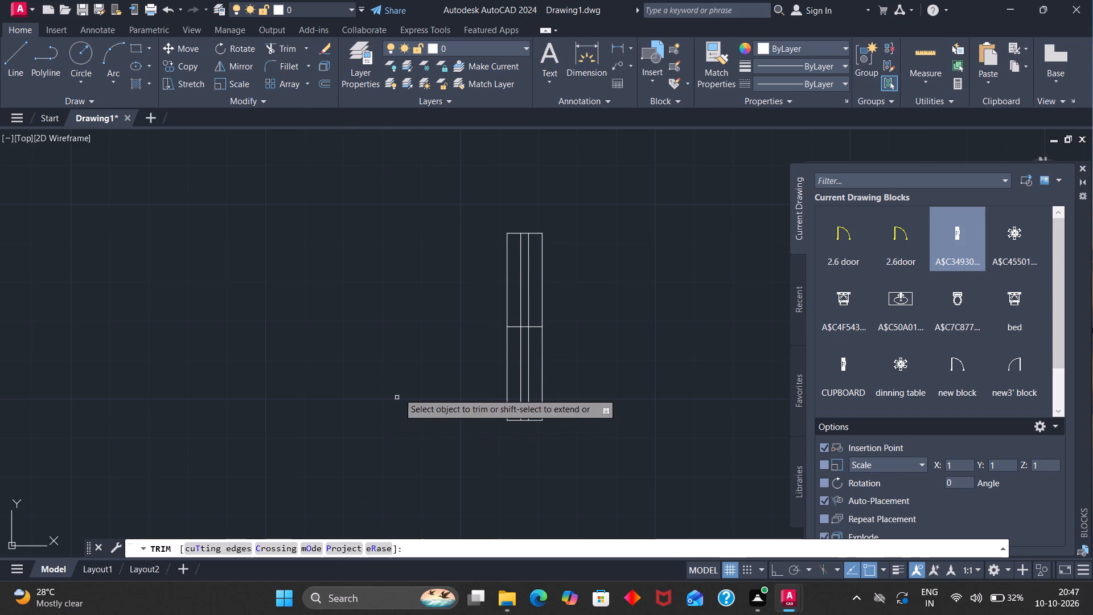
pyautogui.moveTo(403, 391); pyautogui.dragTo(603, 368)
pyautogui.moveTo(580, 371); pyautogui.dragTo(533, 463)
pyautogui.moveTo(524, 409); pyautogui.dragTo(524, 410)
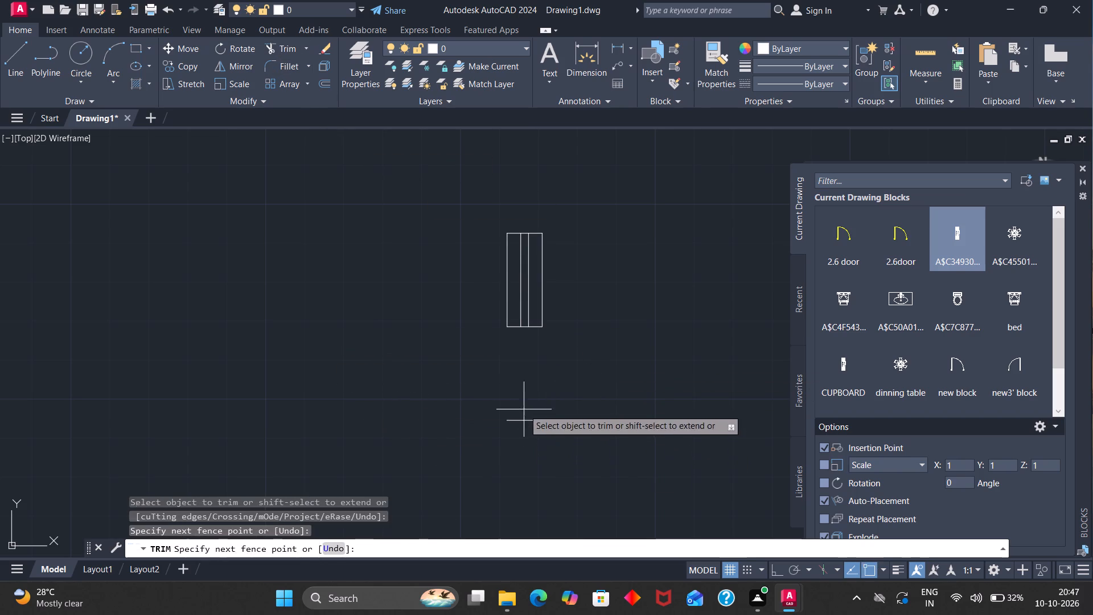
pyautogui.moveTo(524, 410); pyautogui.dragTo(527, 445)
pyautogui.press('Escape')
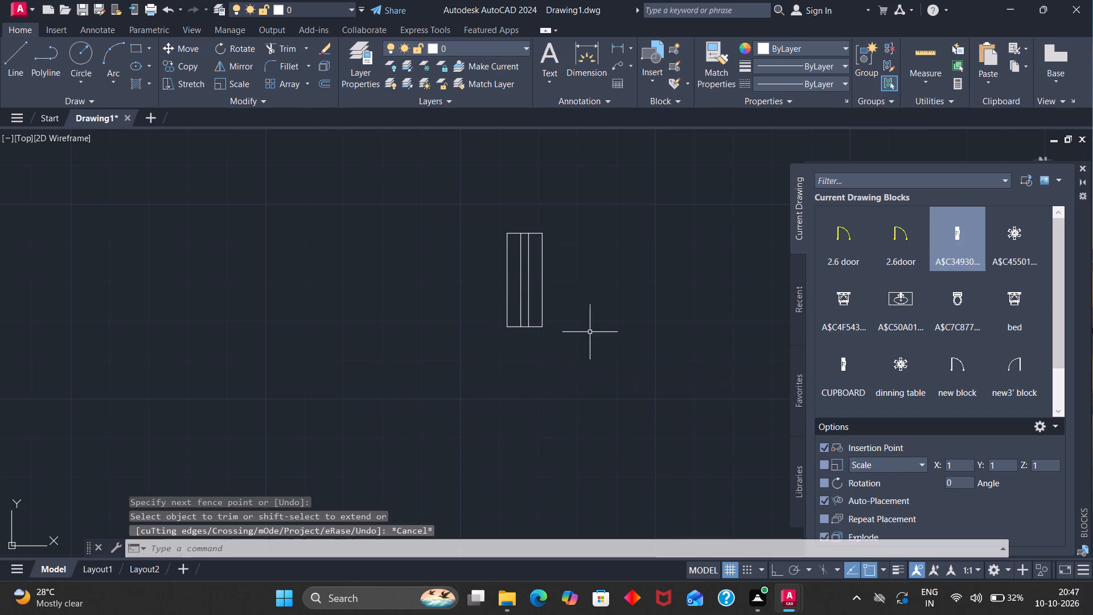
# Group the six lines of the shortened window.
pyautogui.moveTo(582, 262); pyautogui.dragTo(564, 360)
pyautogui.press('g')
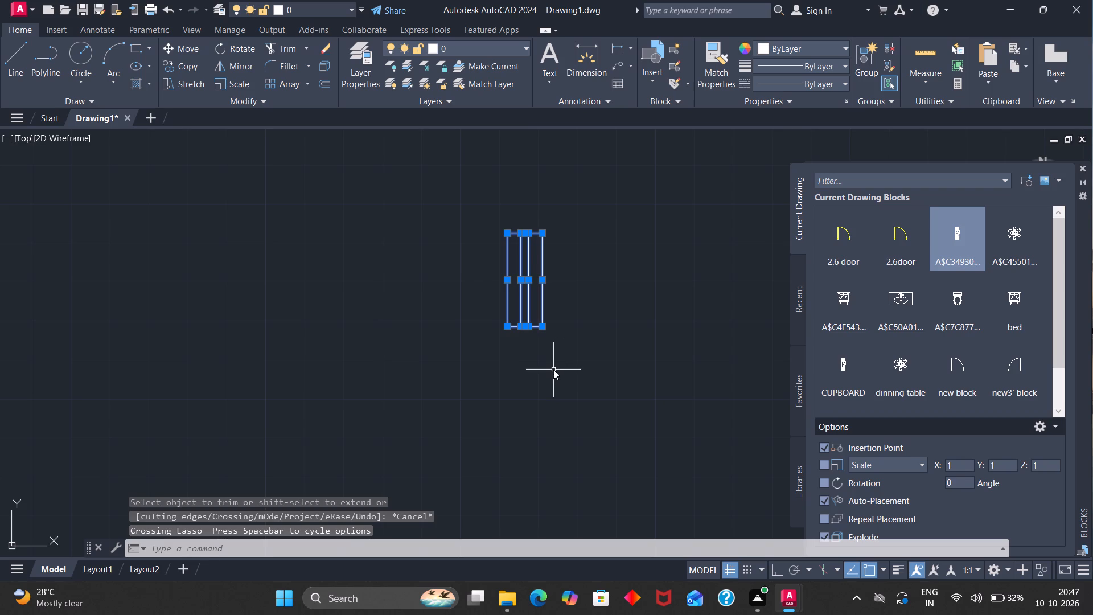
pyautogui.press('Return')
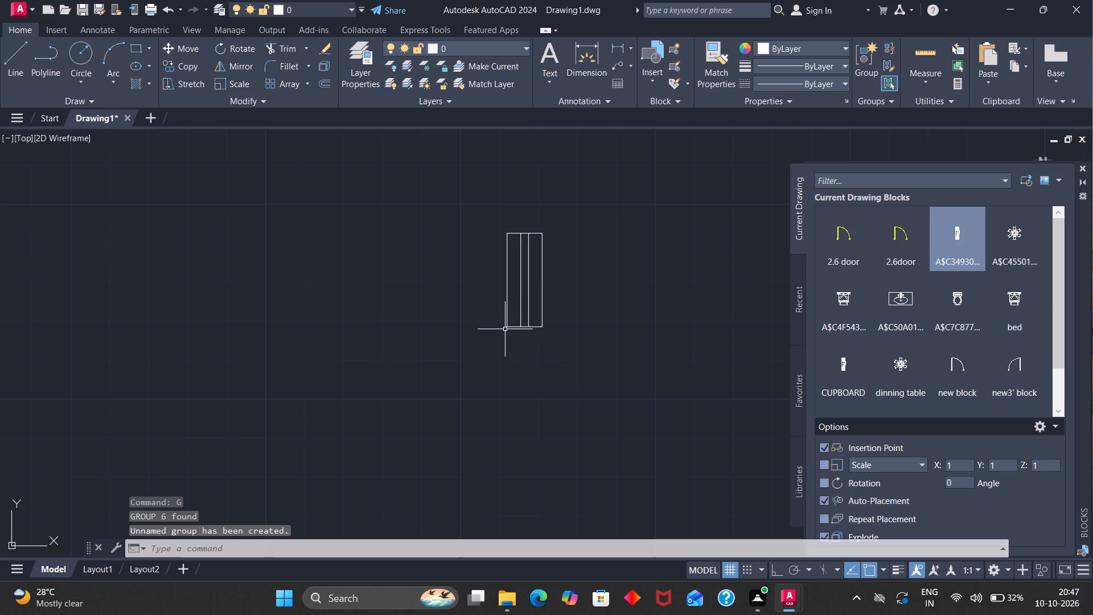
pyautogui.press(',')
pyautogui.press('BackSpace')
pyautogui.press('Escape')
# Move the loose shortened window into the kitchen's outer wall beside the stove, snapping its lower inner corner to the wall line.
pyautogui.press('m')
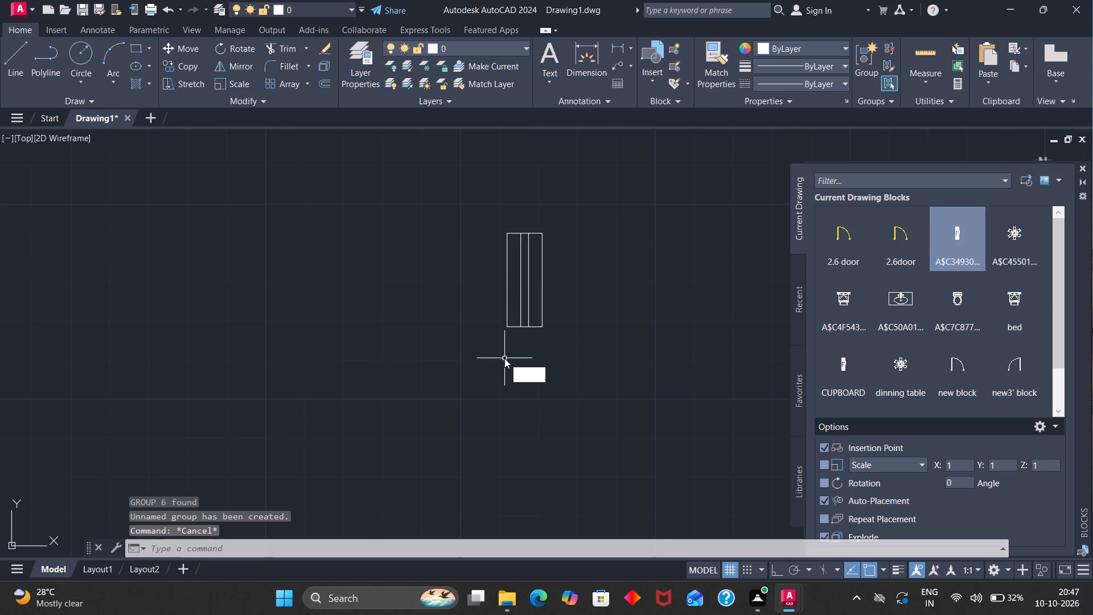
pyautogui.press('Return')
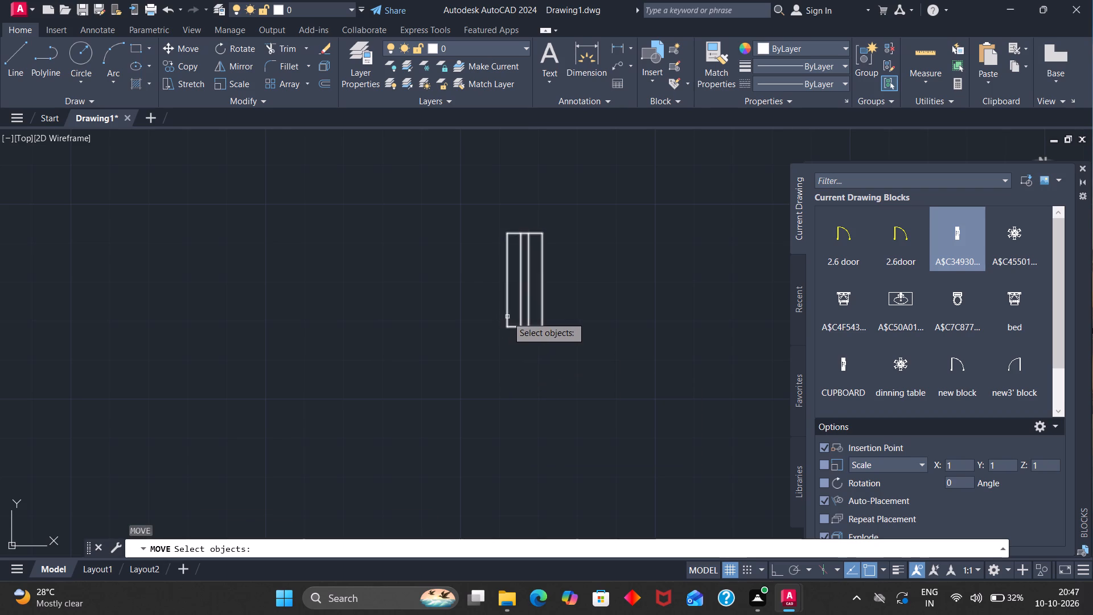
pyautogui.click(507, 317)
pyautogui.press('Return')
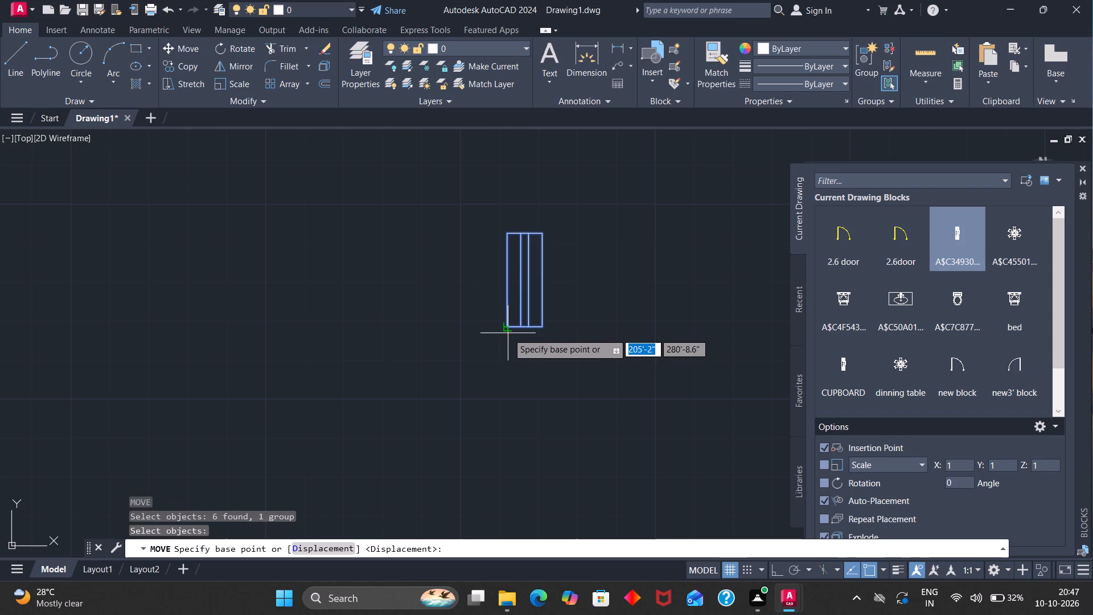
pyautogui.click(508, 329)
pyautogui.scroll(-3, 423, 387)
pyautogui.scroll(-2, 269, 416)
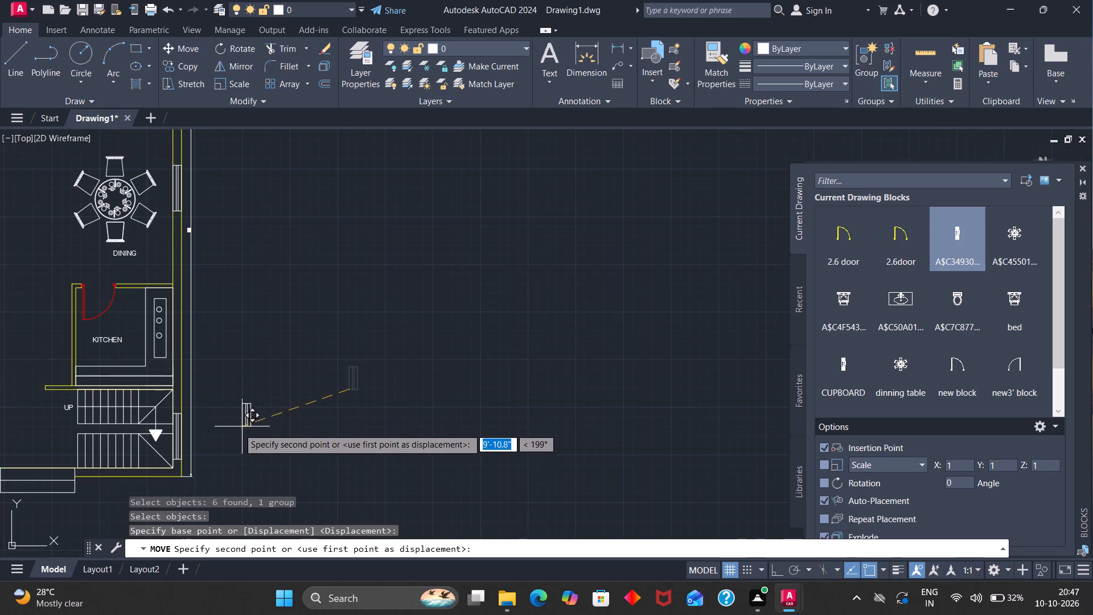
pyautogui.scroll(3, 176, 336)
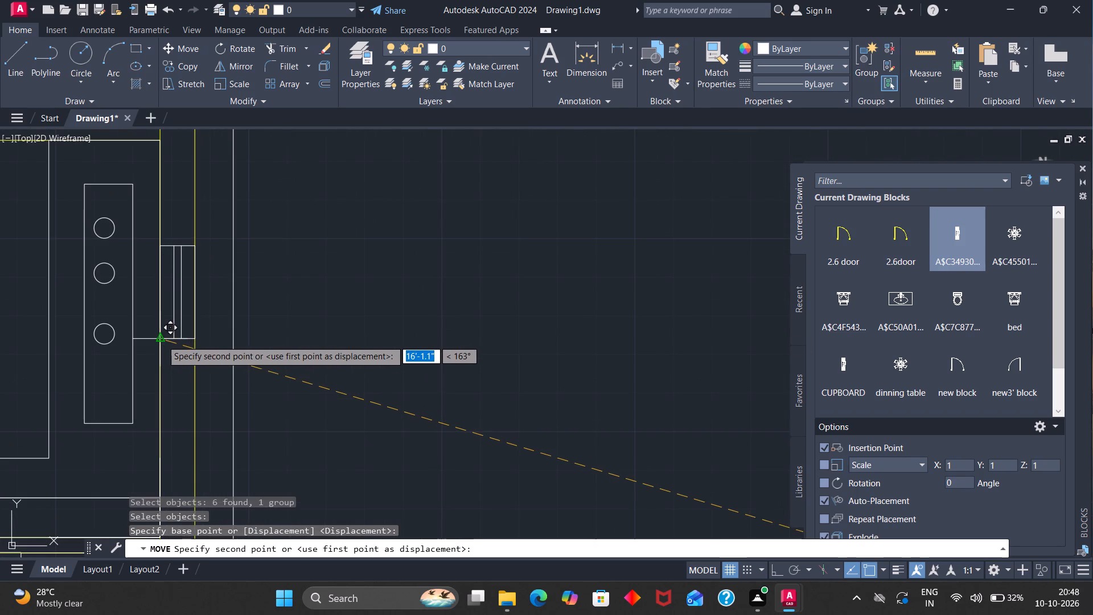
pyautogui.click(162, 340)
# Copy the shortened kitchen window to the empty space outside the plan's outer wall.
pyautogui.scroll(-5, 204, 345)
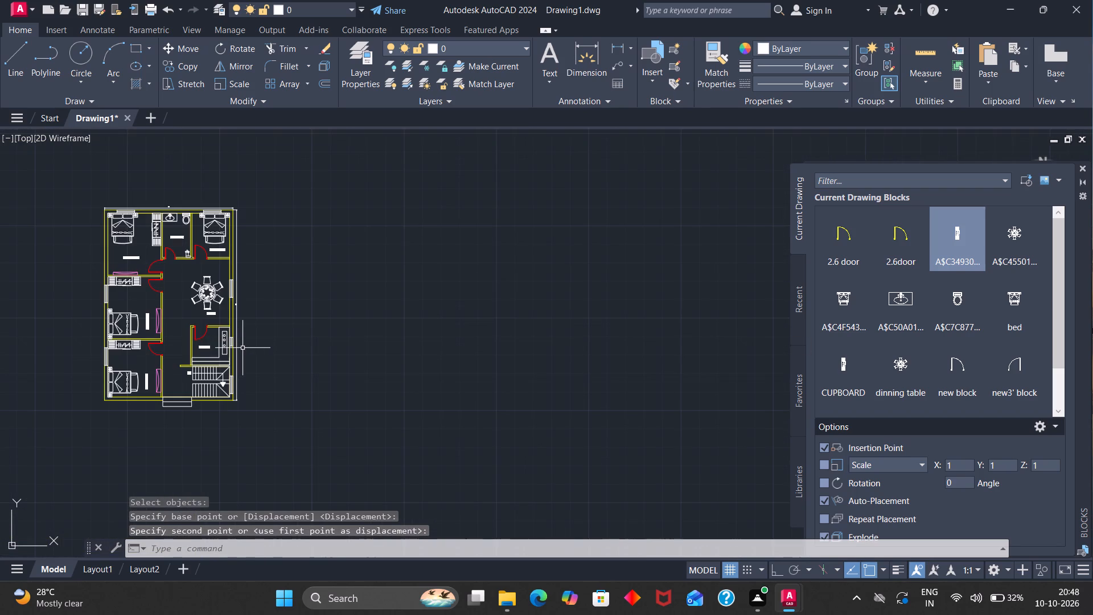
pyautogui.scroll(4, 170, 195)
pyautogui.scroll(-2, 169, 206)
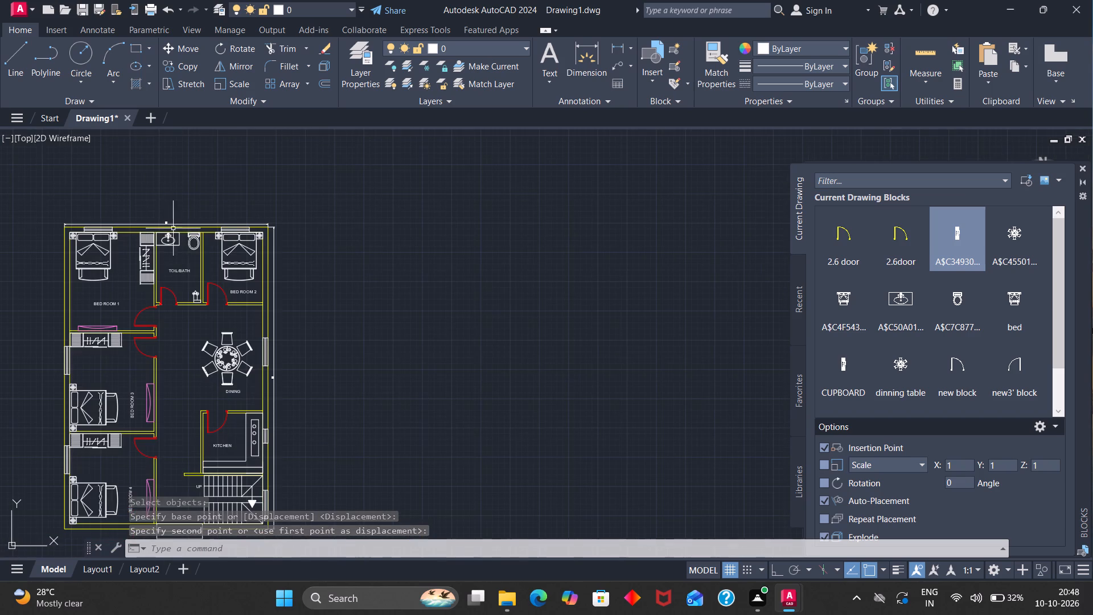
pyautogui.scroll(4, 267, 438)
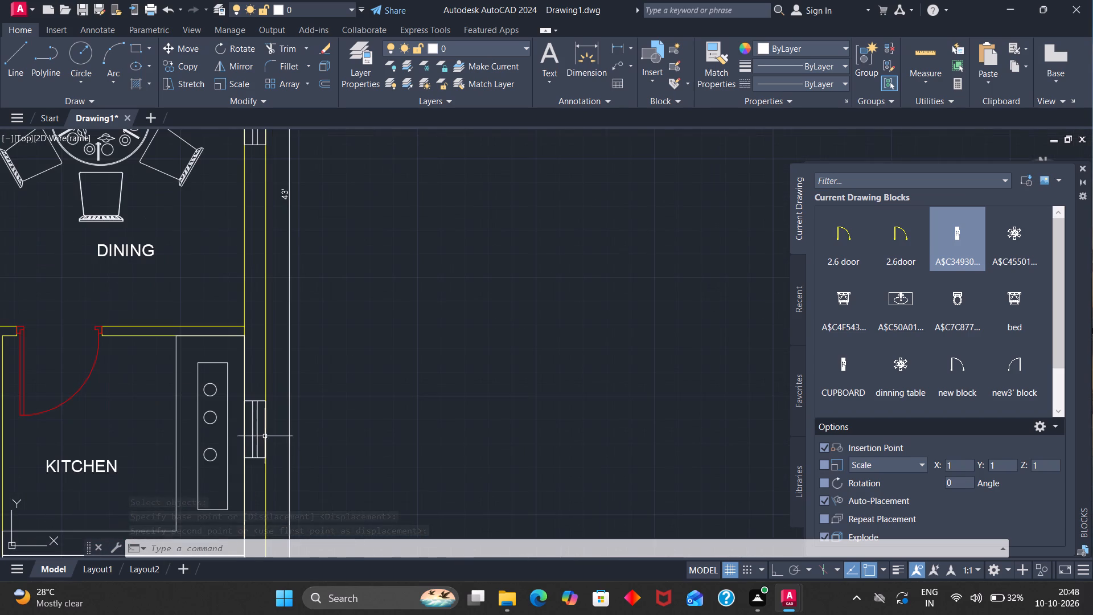
pyautogui.click(257, 434)
pyautogui.write('CO')
pyautogui.press('Return')
pyautogui.click(266, 401)
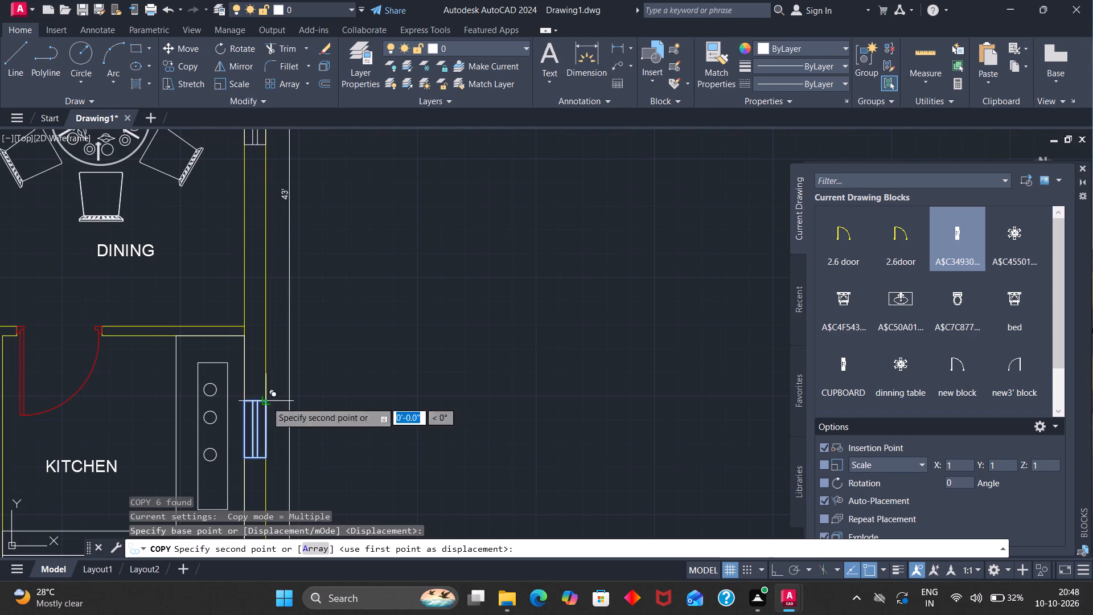
pyautogui.scroll(-1, 448, 351)
pyautogui.click(446, 351)
pyautogui.press('Escape')
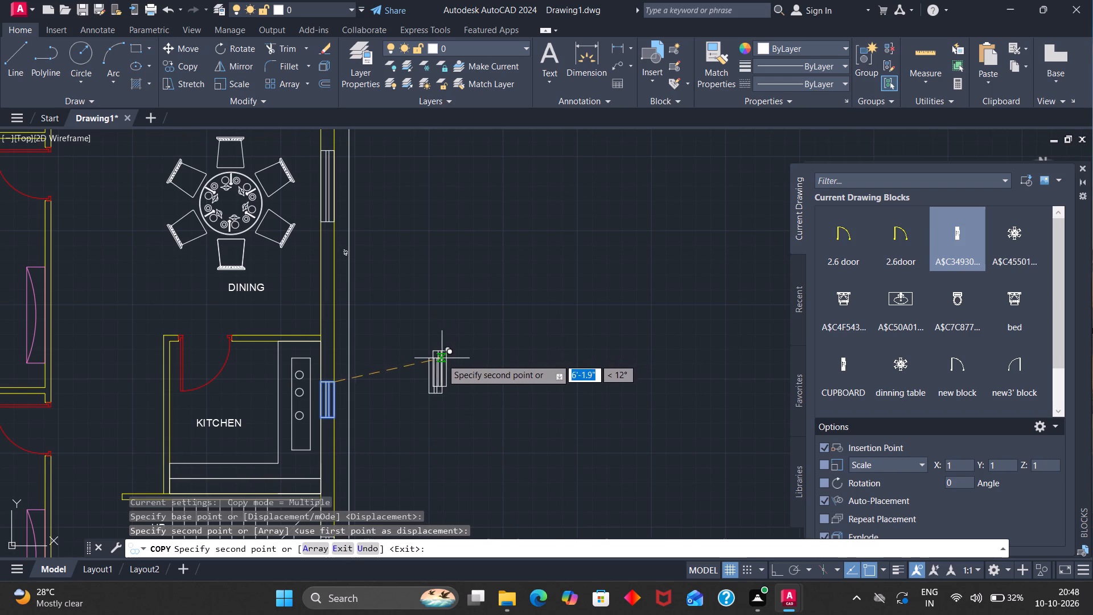
# Rotate the loose shortened window copy 270° about its upper-left corner so it lies horizontally.
pyautogui.write('RO')
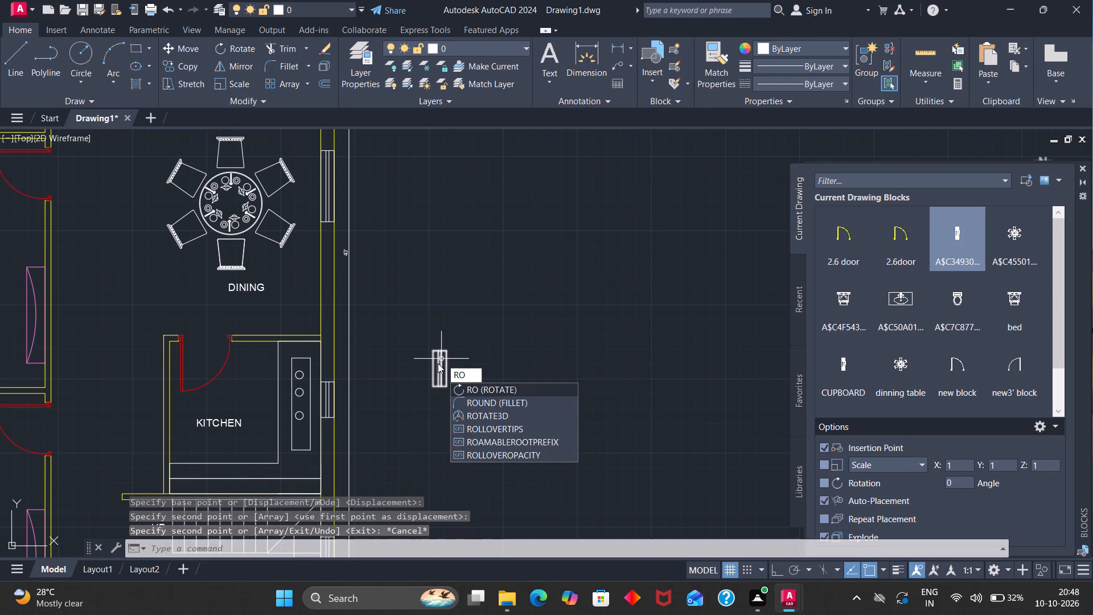
pyautogui.press('Return')
pyautogui.click(437, 357)
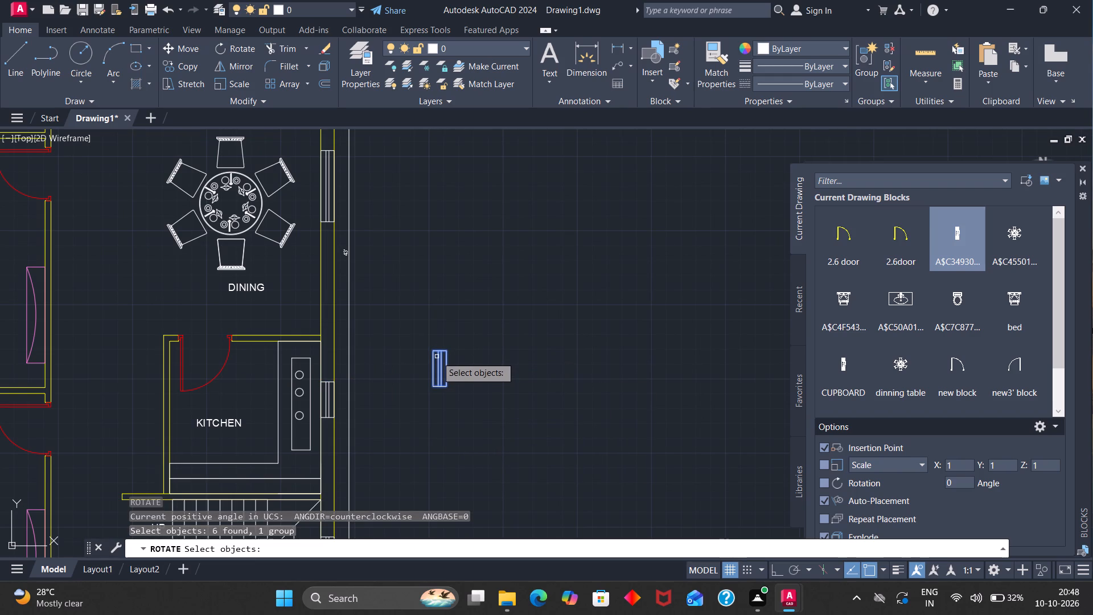
pyautogui.press('Return')
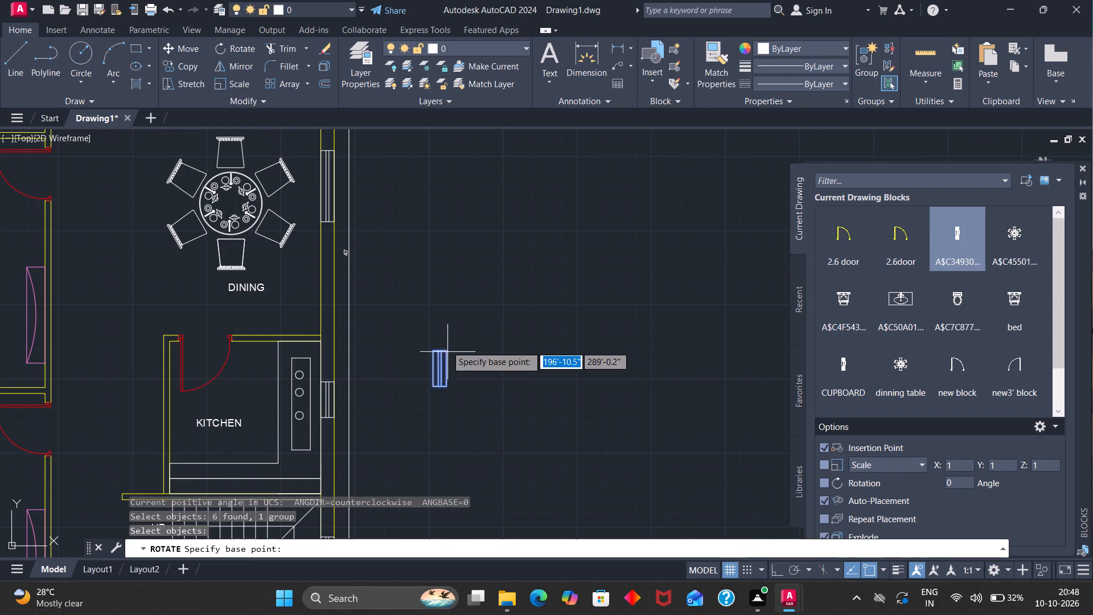
pyautogui.click(432, 352)
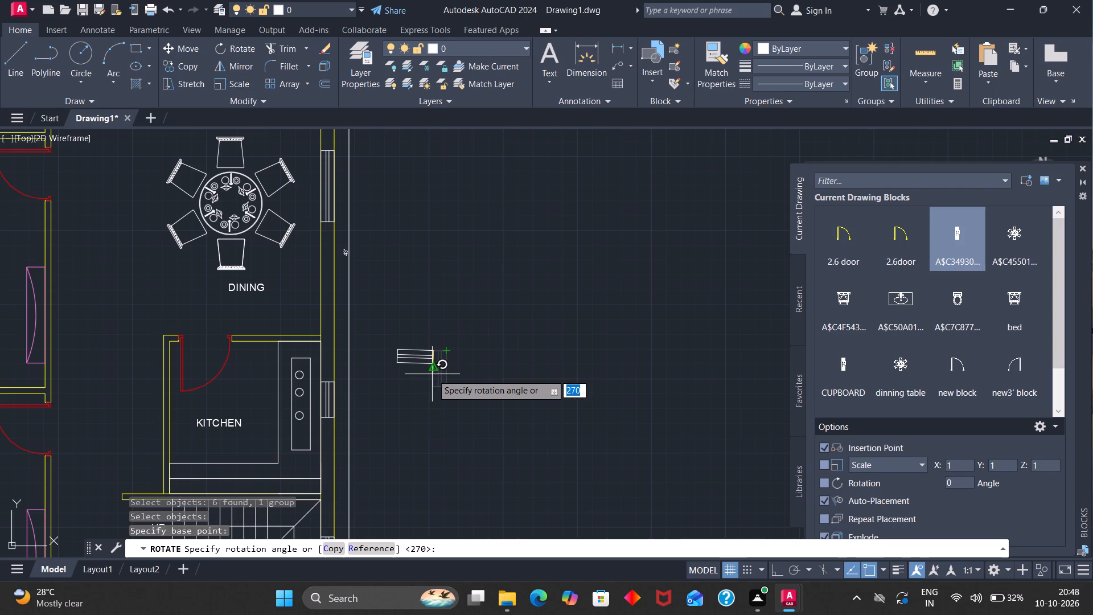
pyautogui.scroll(2, 433, 373)
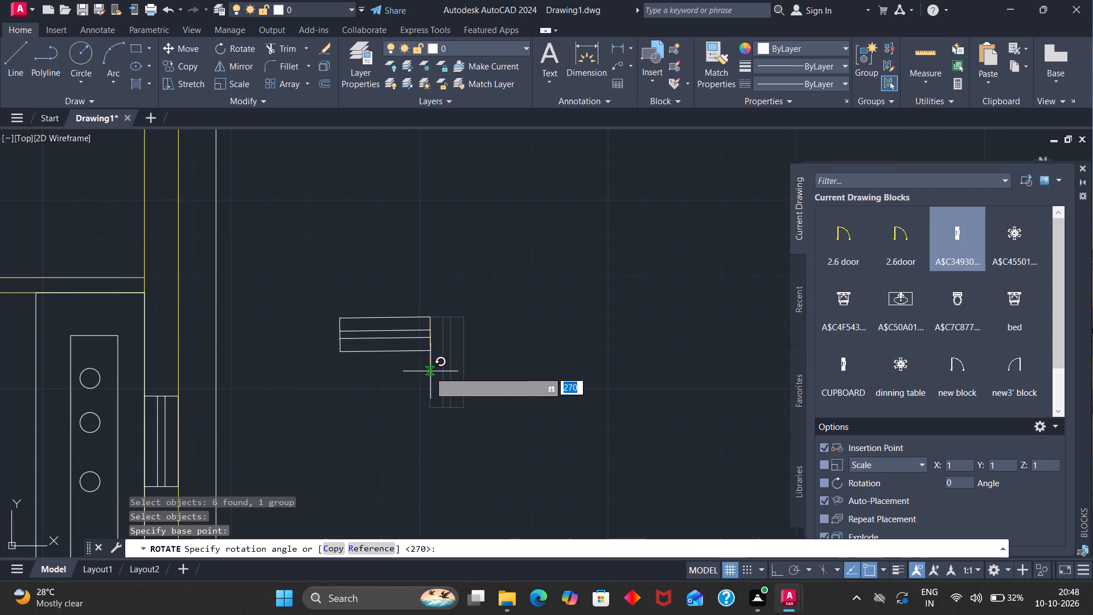
pyautogui.click(428, 407)
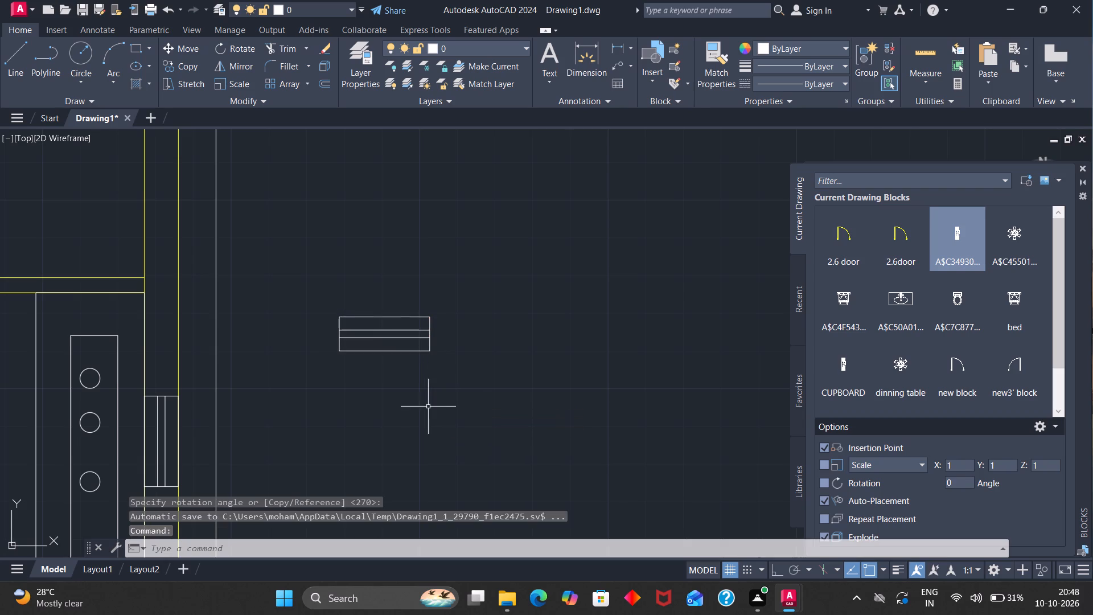
# Move the horizontal shortened window by its upper edge into the outer wall above the TOIL/BATH room.
pyautogui.click(401, 317)
pyautogui.press('m')
pyautogui.press('Return')
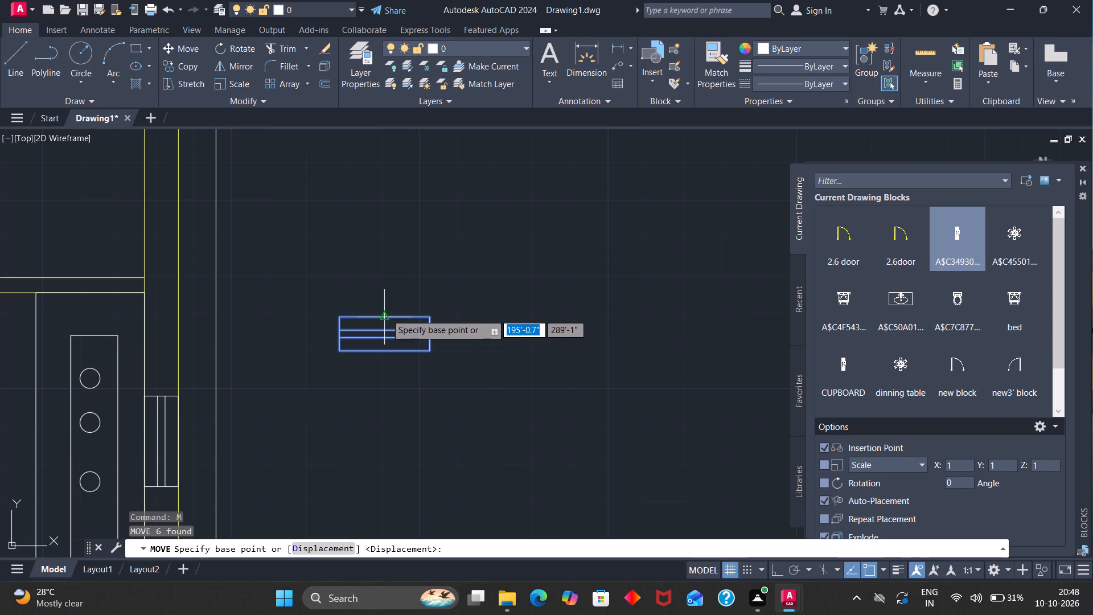
pyautogui.click(386, 314)
pyautogui.scroll(-3, 384, 297)
pyautogui.scroll(-3, 225, 274)
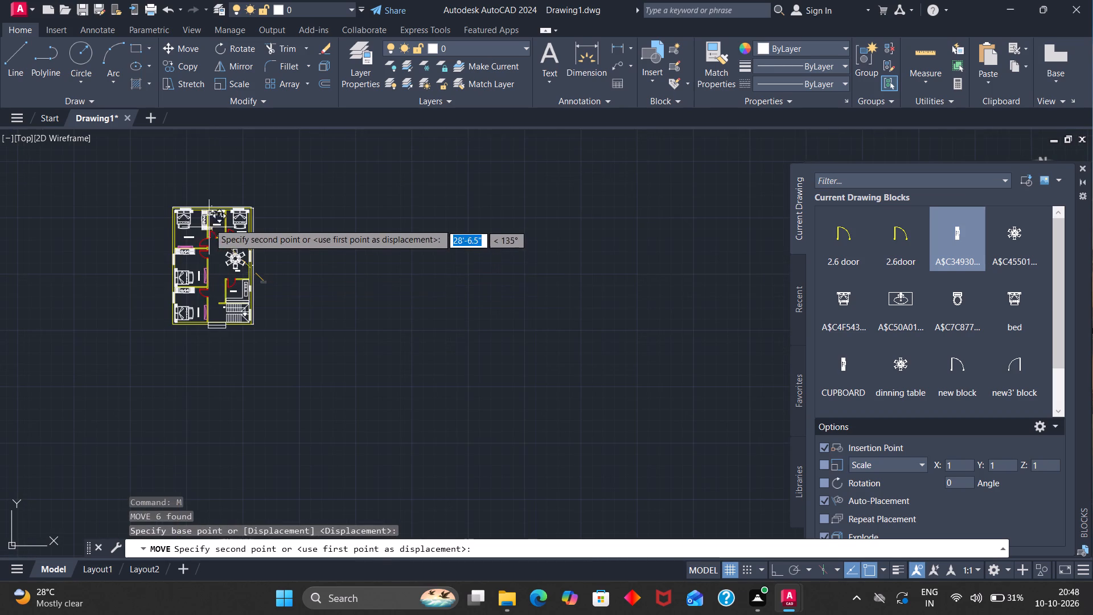
pyautogui.scroll(6, 213, 207)
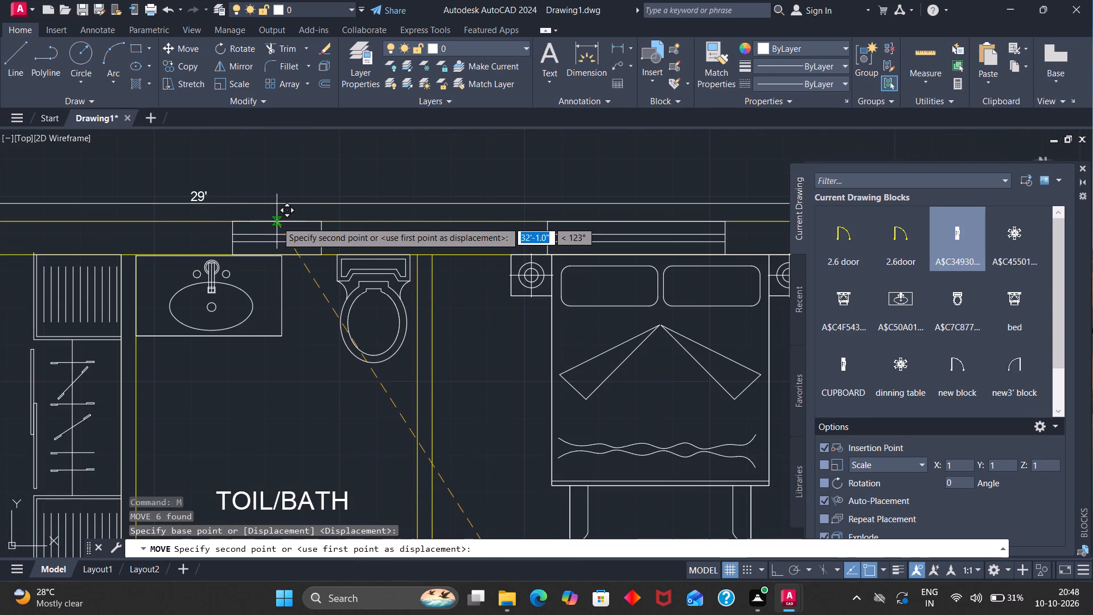
pyautogui.click(277, 222)
pyautogui.scroll(-2, 300, 237)
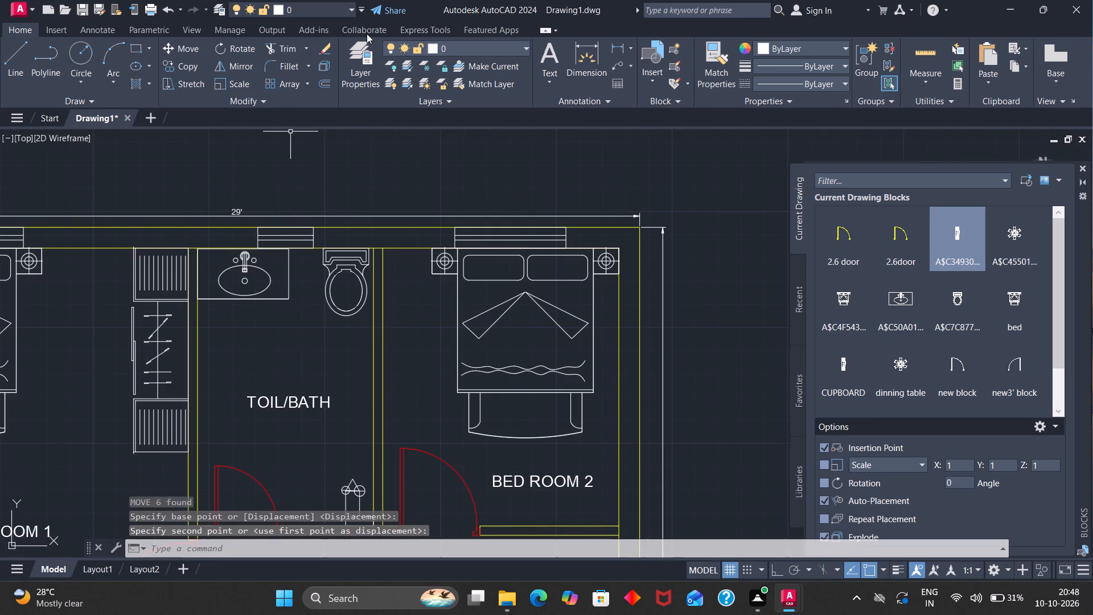
# Create a new layer named WINDOW.
pyautogui.click(350, 59)
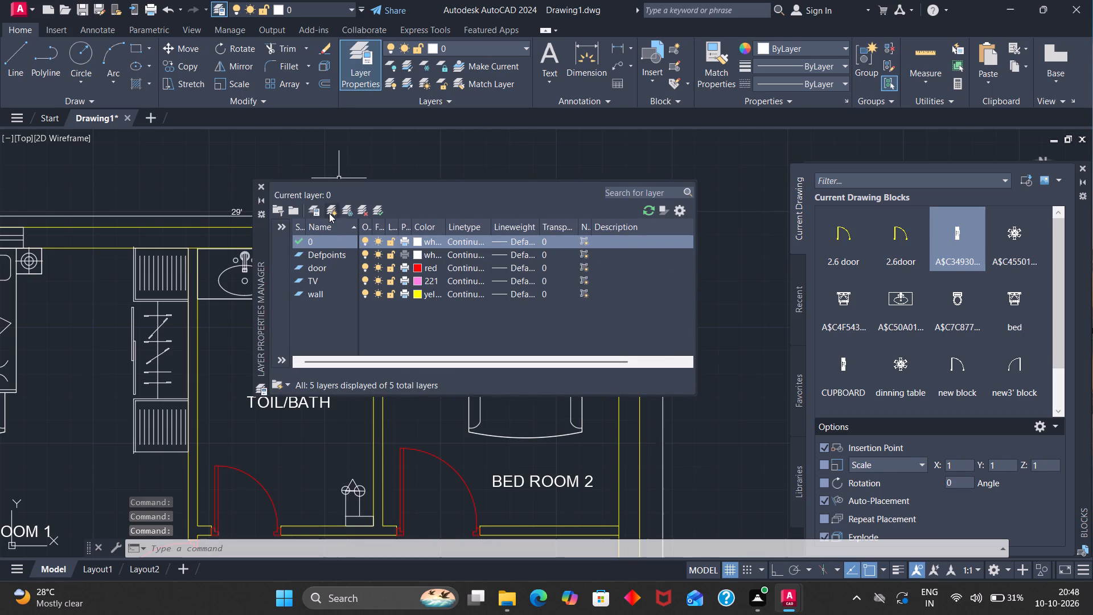
pyautogui.click(330, 211)
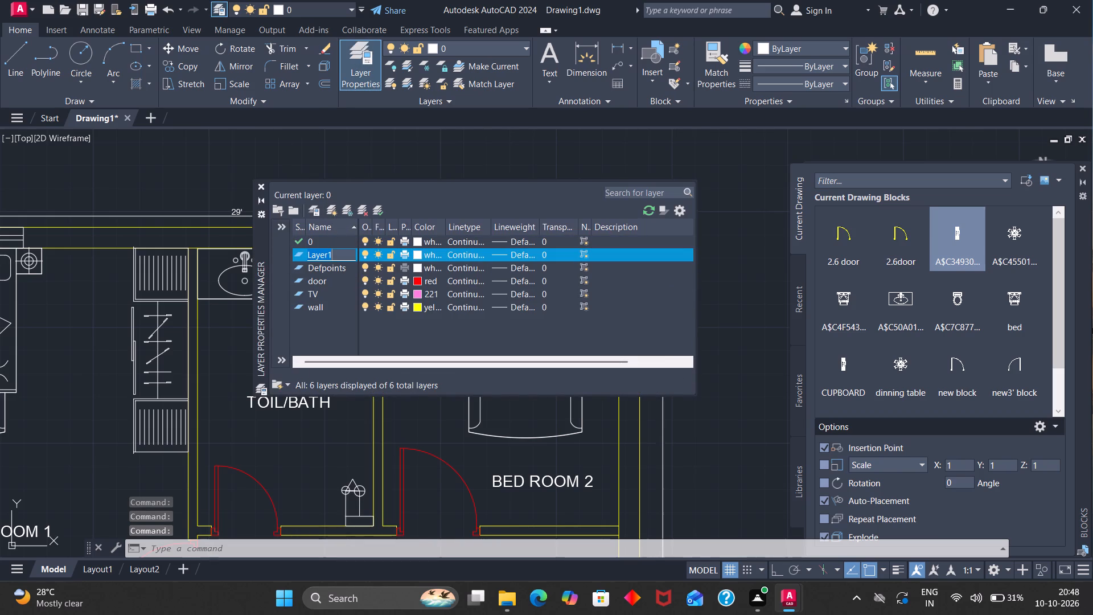
pyautogui.click(337, 256)
pyautogui.press('BackSpace')
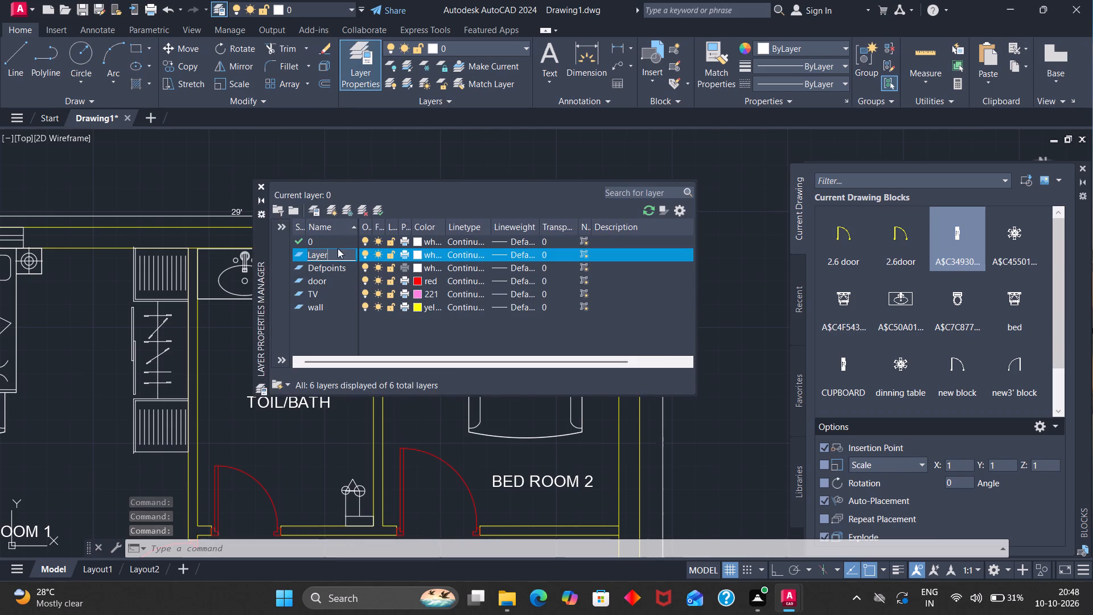
pyautogui.press('BackSpace')
pyautogui.press('BackSpace')
pyautogui.press('BackSpace')
pyautogui.press('BackSpace')
pyautogui.press('BackSpace')
pyautogui.press('BackSpace')
pyautogui.press('BackSpace')
pyautogui.press('BackSpace')
pyautogui.press('BackSpace')
pyautogui.press('BackSpace')
pyautogui.press('BackSpace')
pyautogui.press('BackSpace')
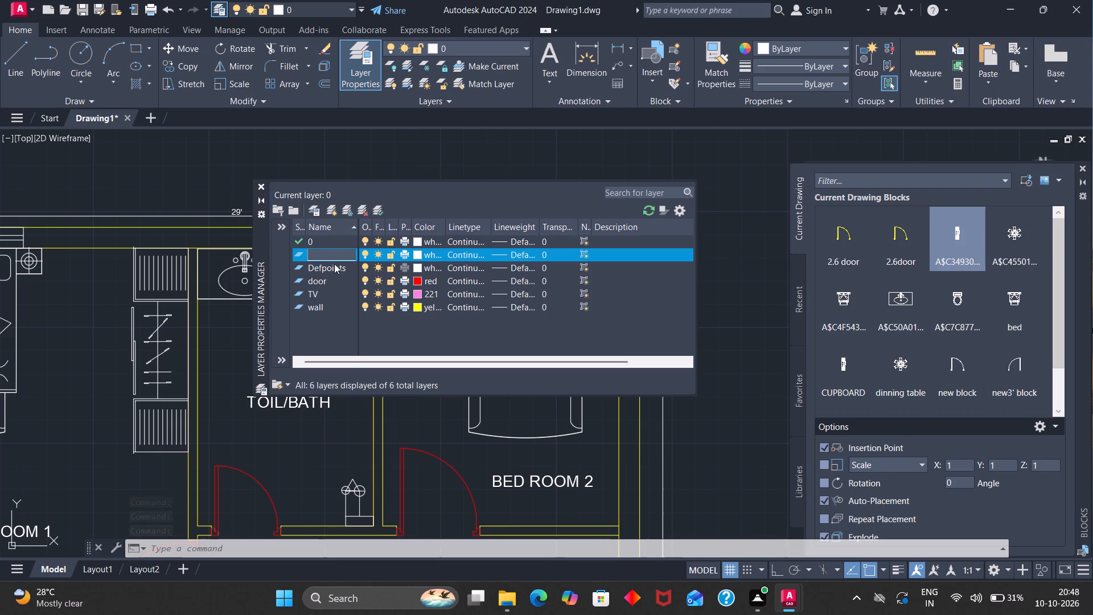
pyautogui.write('WINDO')
pyautogui.press('w')
# Set the WINDOW layer's colour to index colour 60 and close the layer manager.
pyautogui.click(416, 252)
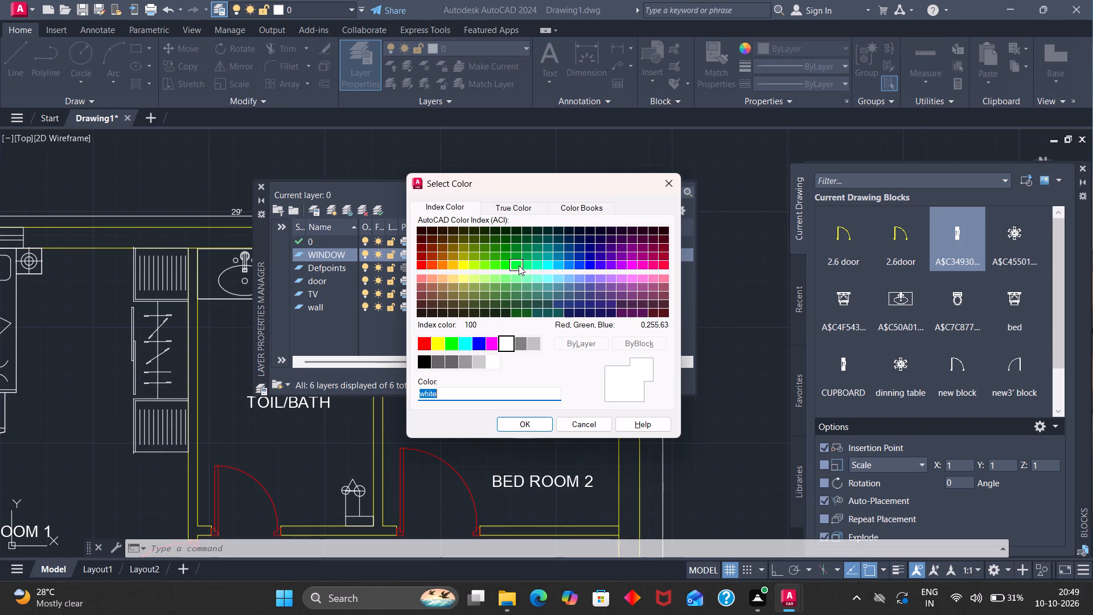
pyautogui.click(476, 269)
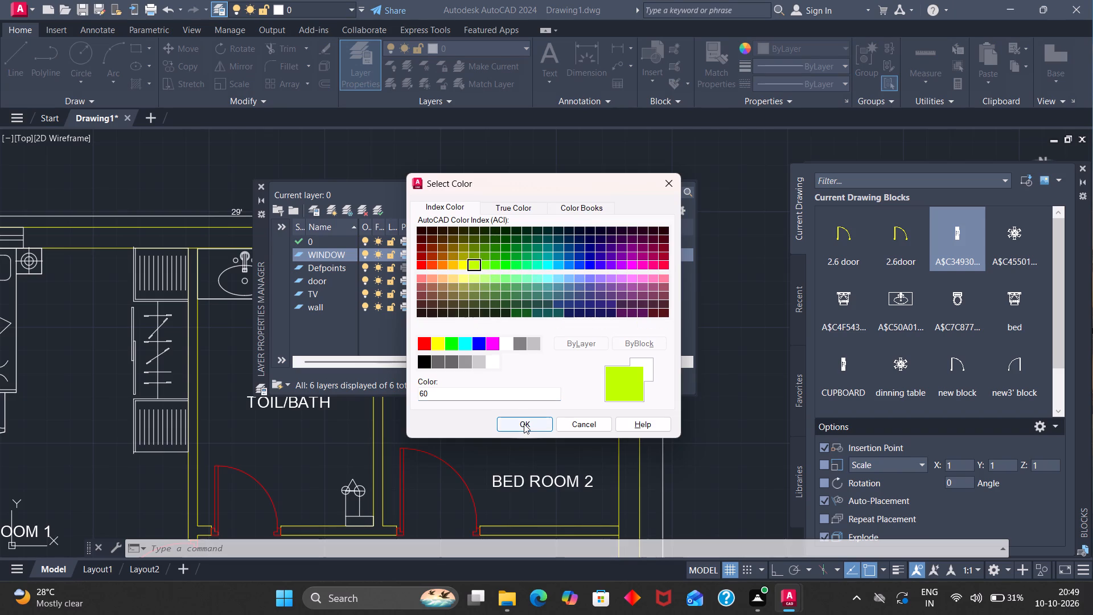
pyautogui.click(524, 424)
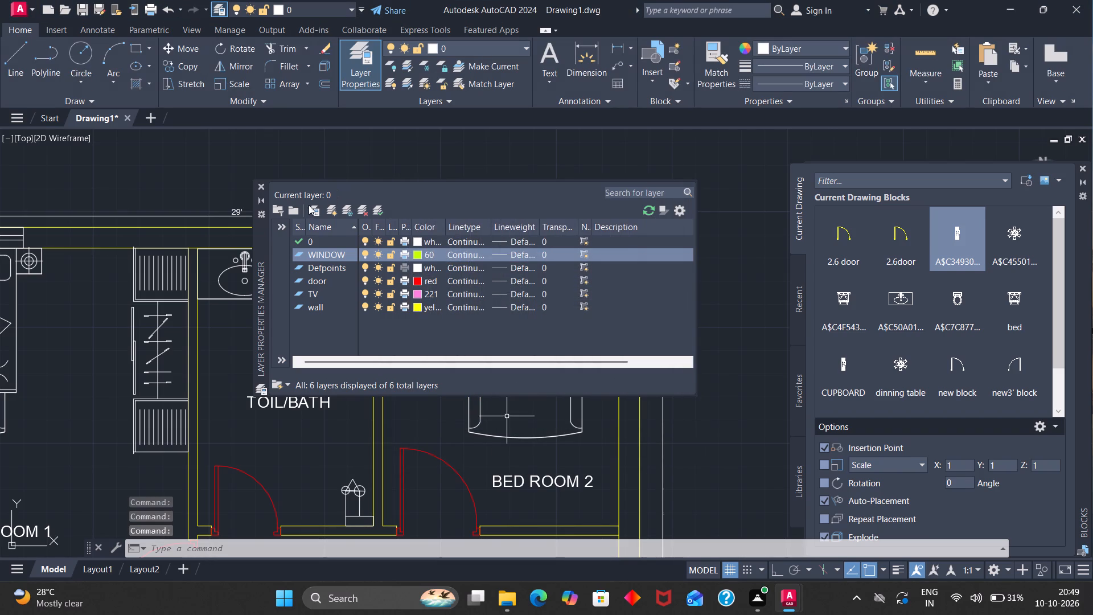
pyautogui.click(260, 187)
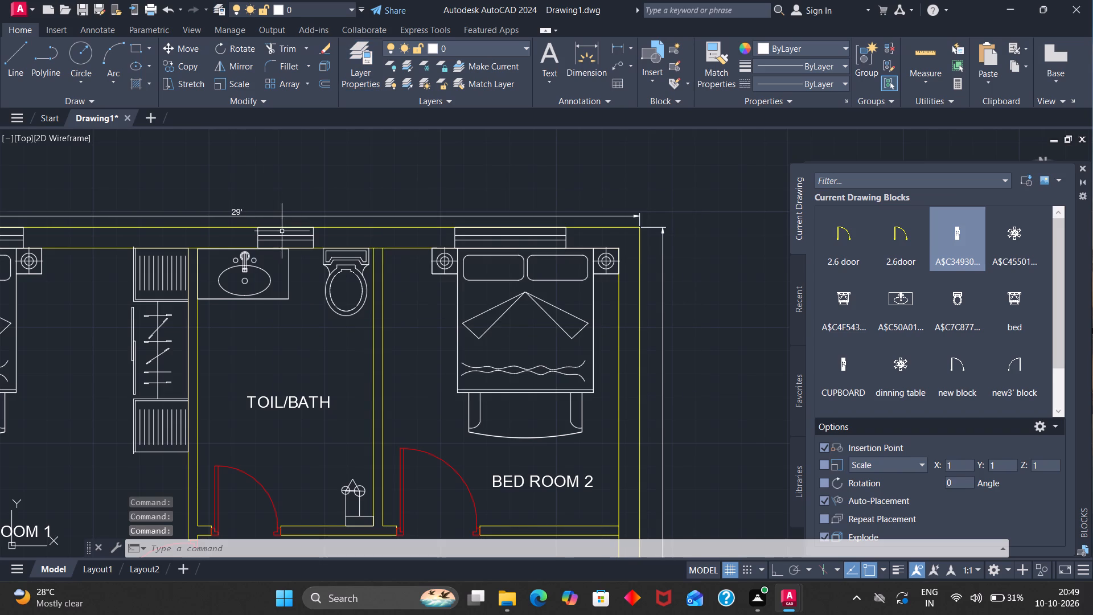
# Put all eight windows in the outer walls, full-size and shortened, on the WINDOW layer, keeping its index colour 60.
pyautogui.click(282, 236)
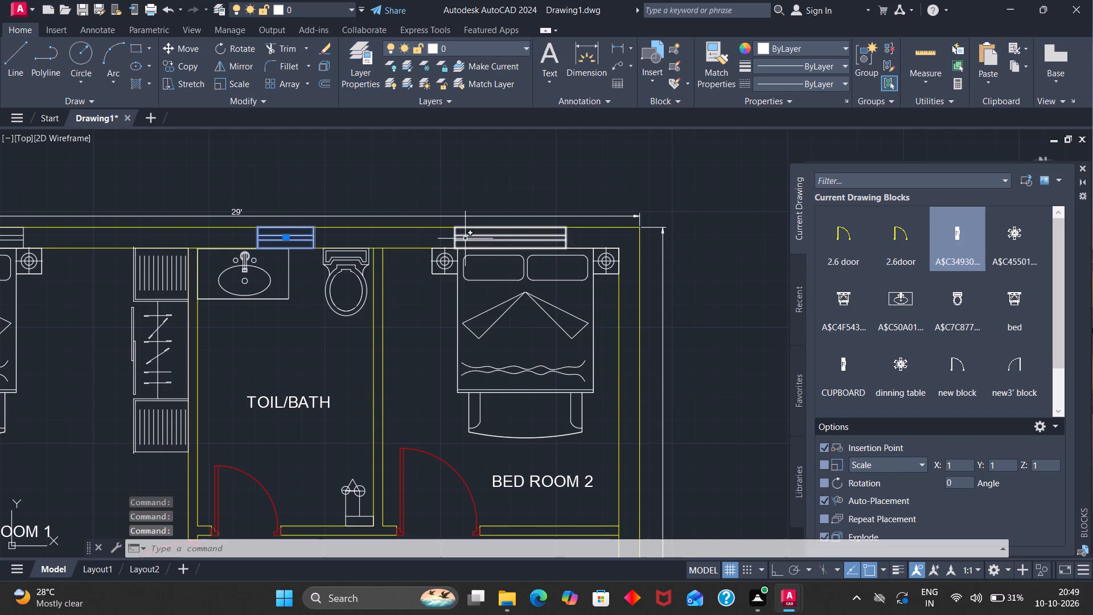
pyautogui.click(465, 238)
pyautogui.scroll(-2, 313, 261)
pyautogui.scroll(2, 167, 248)
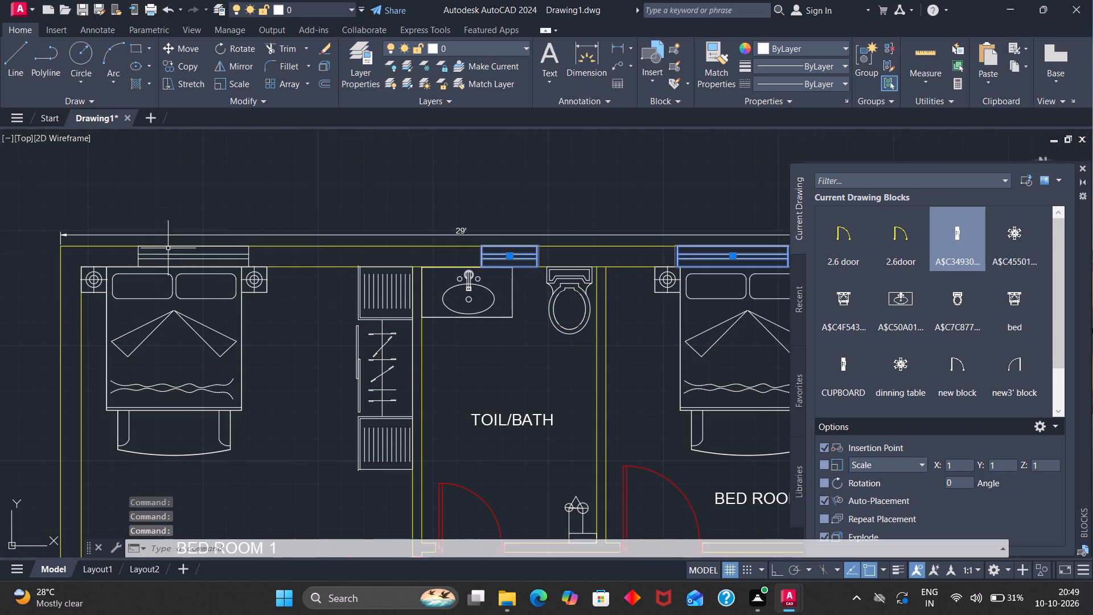
pyautogui.click(175, 256)
pyautogui.scroll(-3, 175, 257)
pyautogui.scroll(-1, 150, 399)
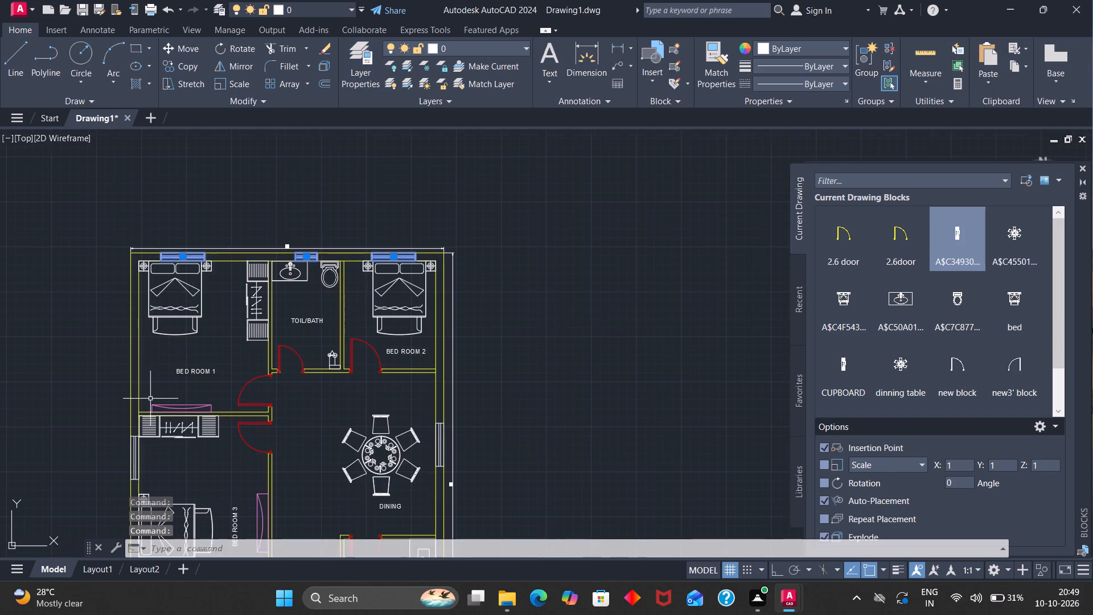
pyautogui.scroll(-1, 150, 399)
pyautogui.scroll(4, 143, 438)
pyautogui.click(145, 364)
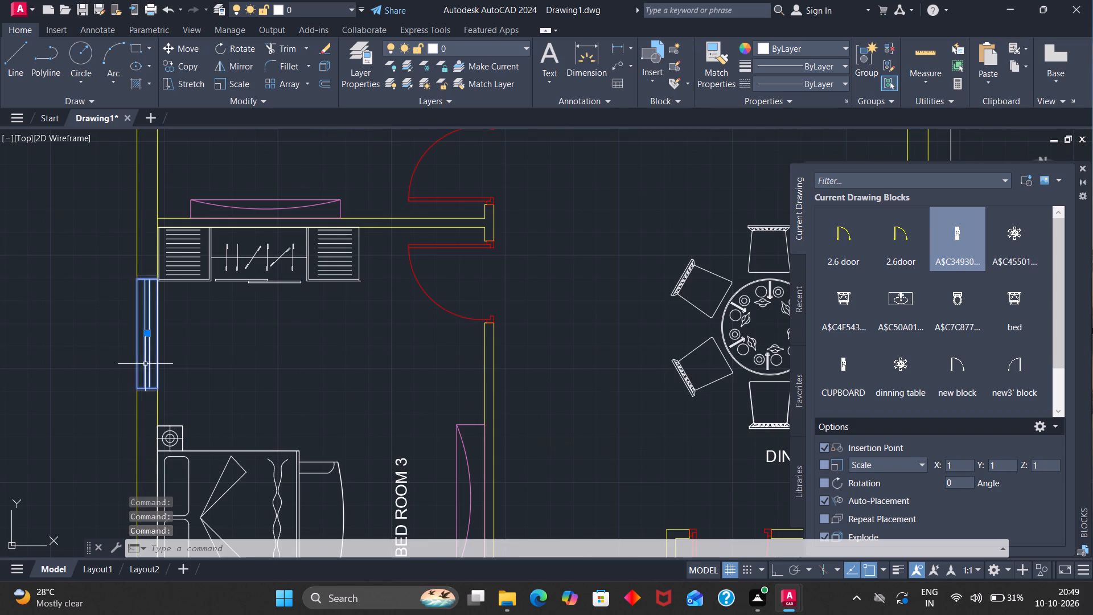
pyautogui.scroll(-6, 145, 364)
pyautogui.scroll(4, 148, 404)
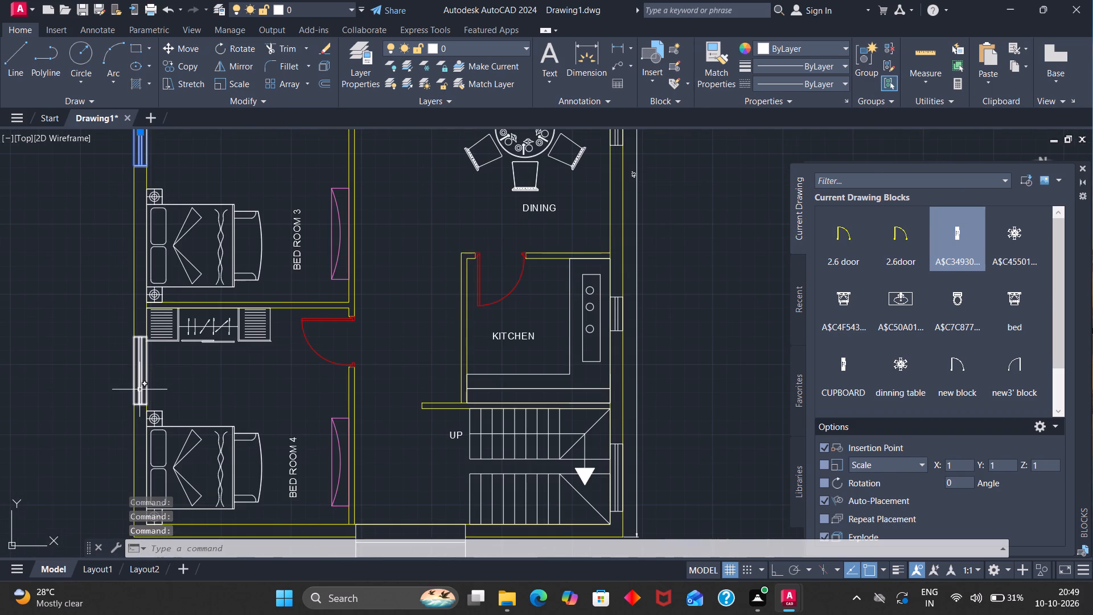
pyautogui.click(139, 389)
pyautogui.scroll(-2, 159, 391)
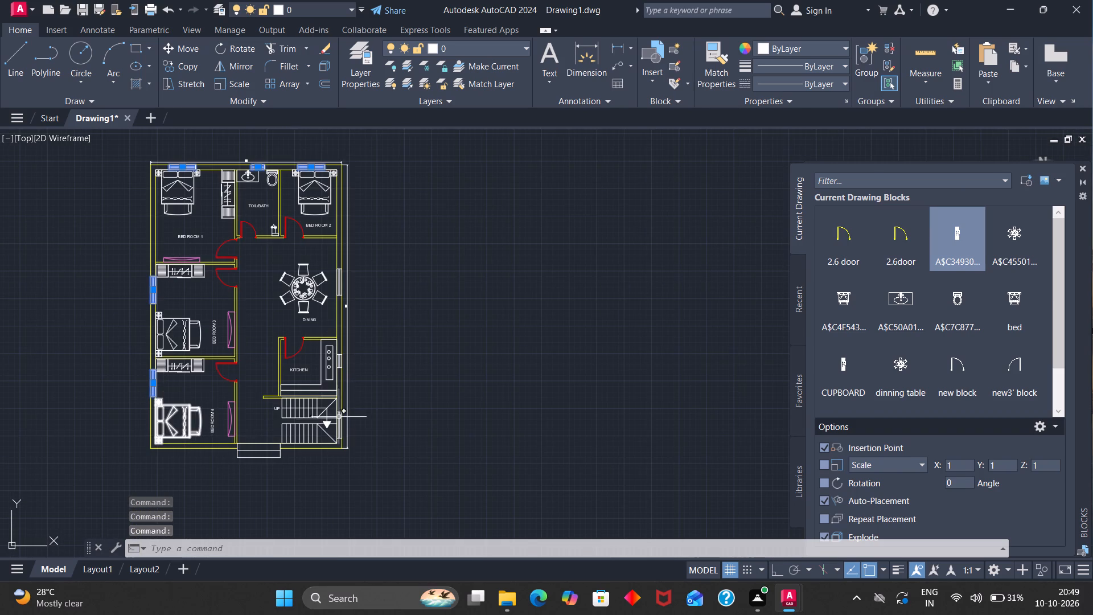
pyautogui.scroll(2, 357, 419)
pyautogui.click(309, 433)
pyautogui.scroll(-2, 309, 433)
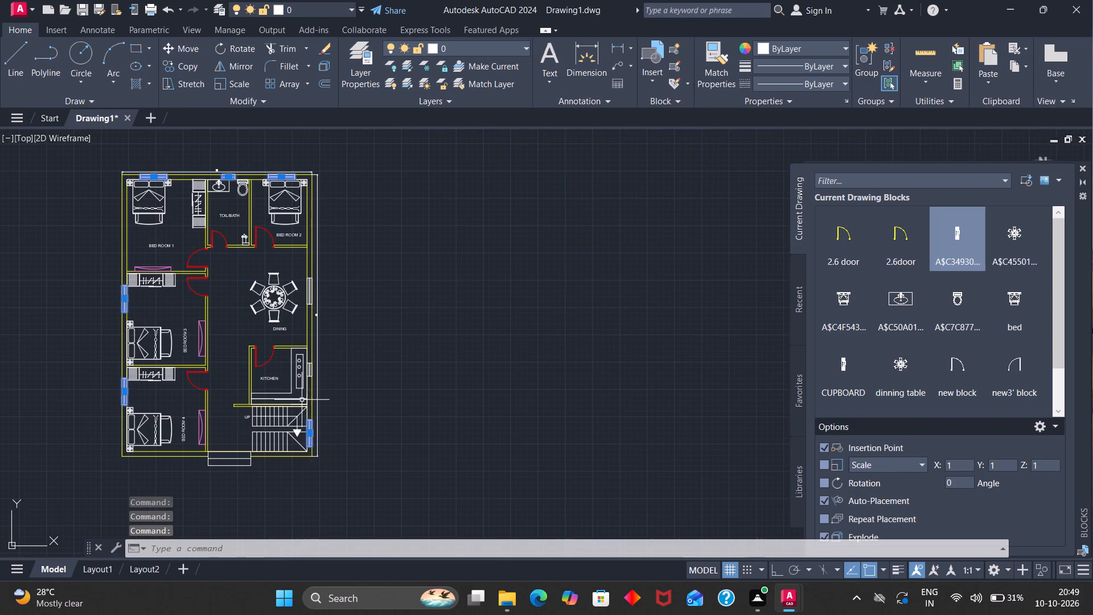
pyautogui.scroll(3, 313, 367)
pyautogui.click(294, 359)
pyautogui.scroll(-2, 294, 359)
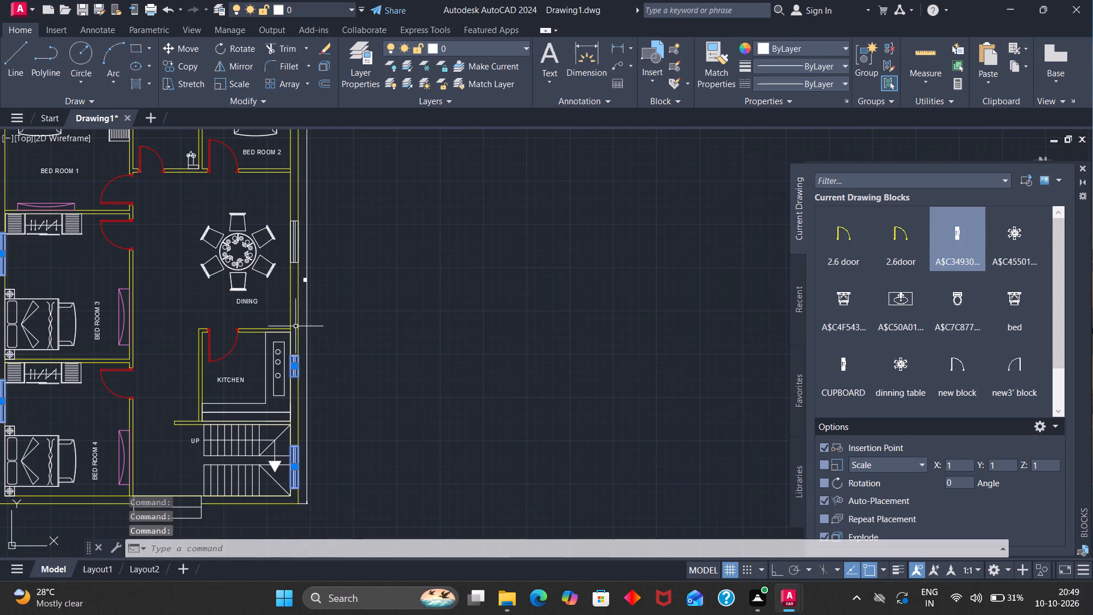
pyautogui.click(296, 243)
pyautogui.scroll(-2, 296, 243)
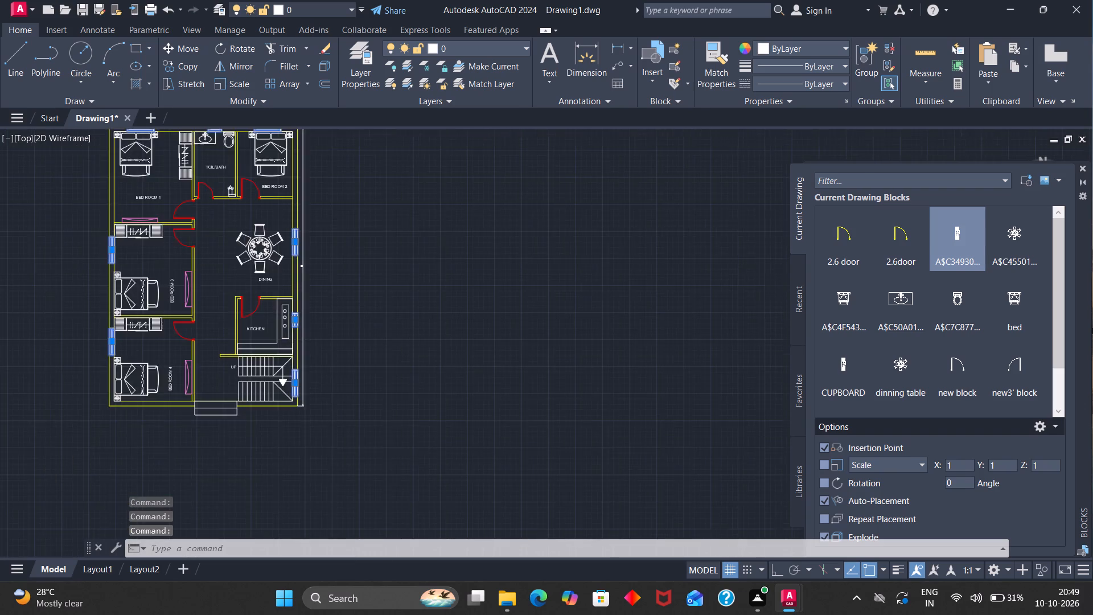
pyautogui.scroll(2, 297, 182)
pyautogui.scroll(-2, 297, 186)
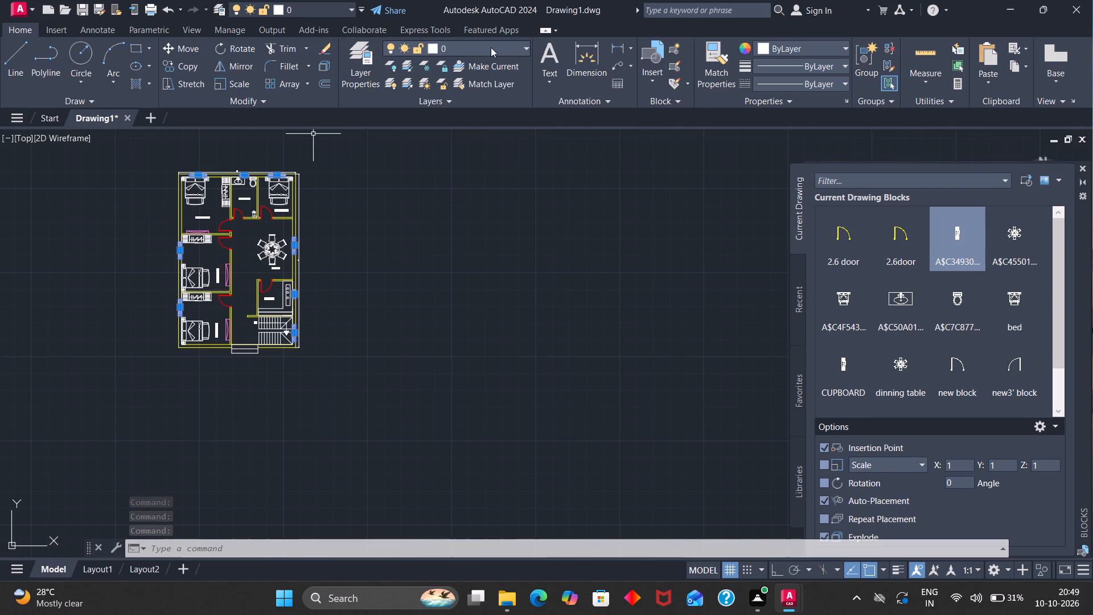
pyautogui.click(526, 46)
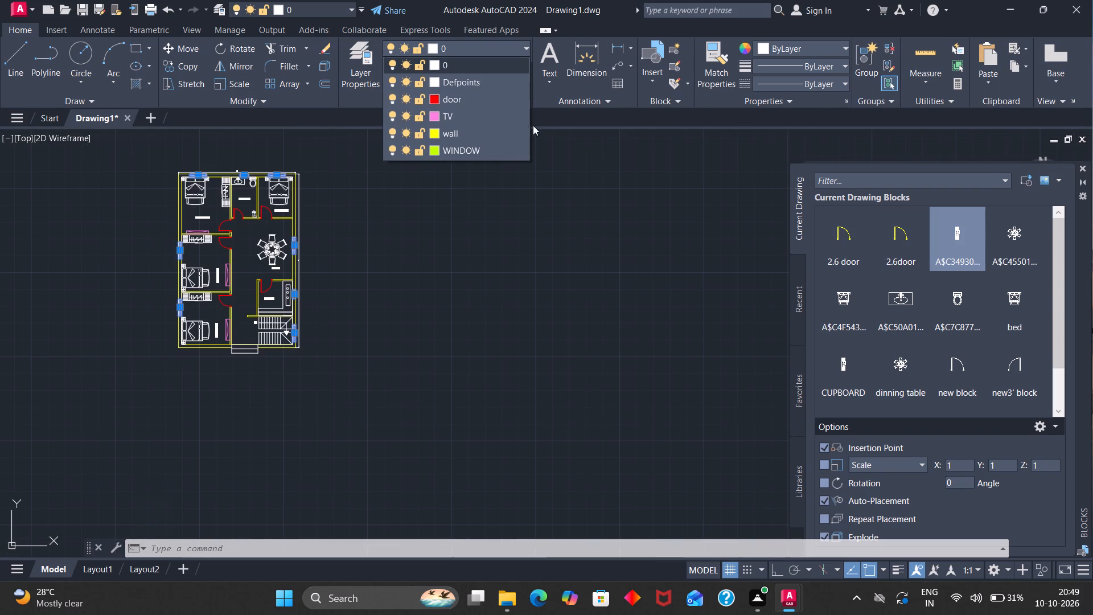
pyautogui.click(435, 150)
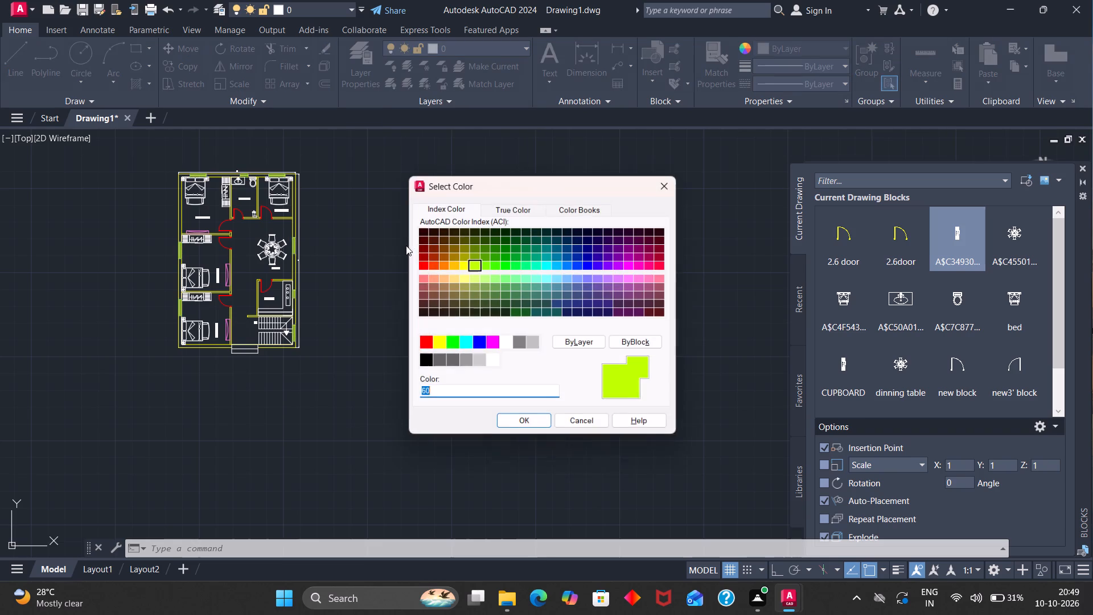
pyautogui.click(507, 418)
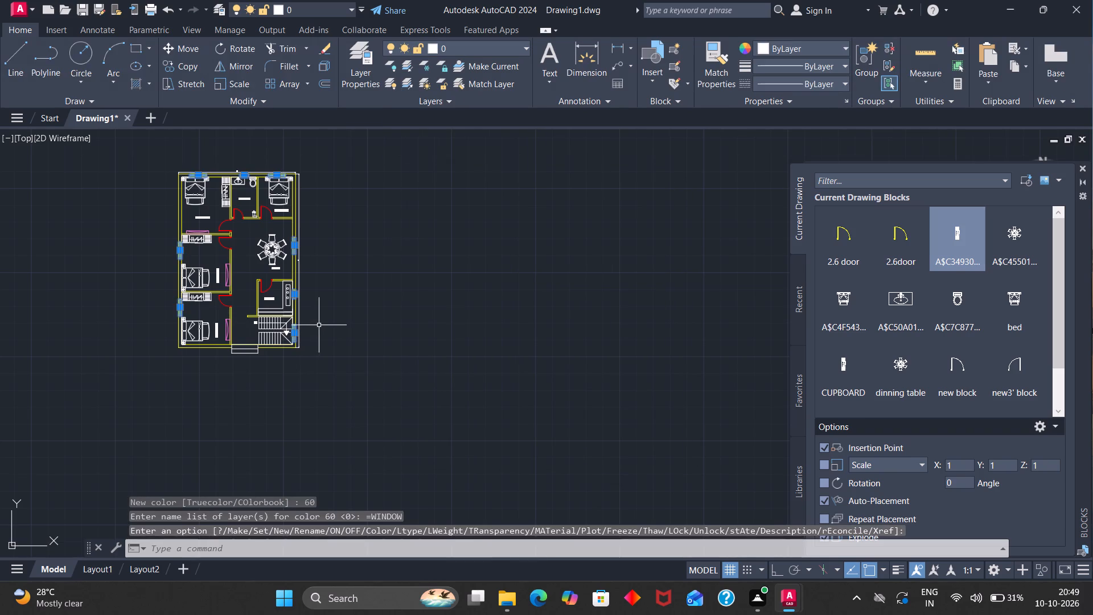
pyautogui.press('Escape')
# Examine the floor plan to check the windows' layer colour along the outer walls and the overall layout.
pyautogui.scroll(3, 320, 319)
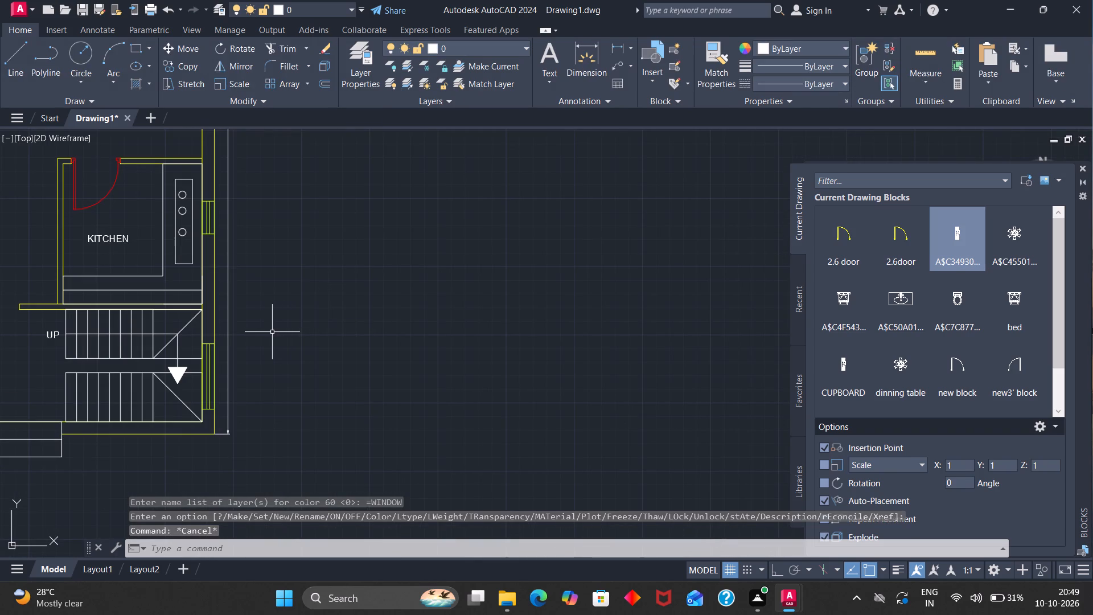
pyautogui.scroll(-3, 266, 331)
pyautogui.scroll(2, 141, 260)
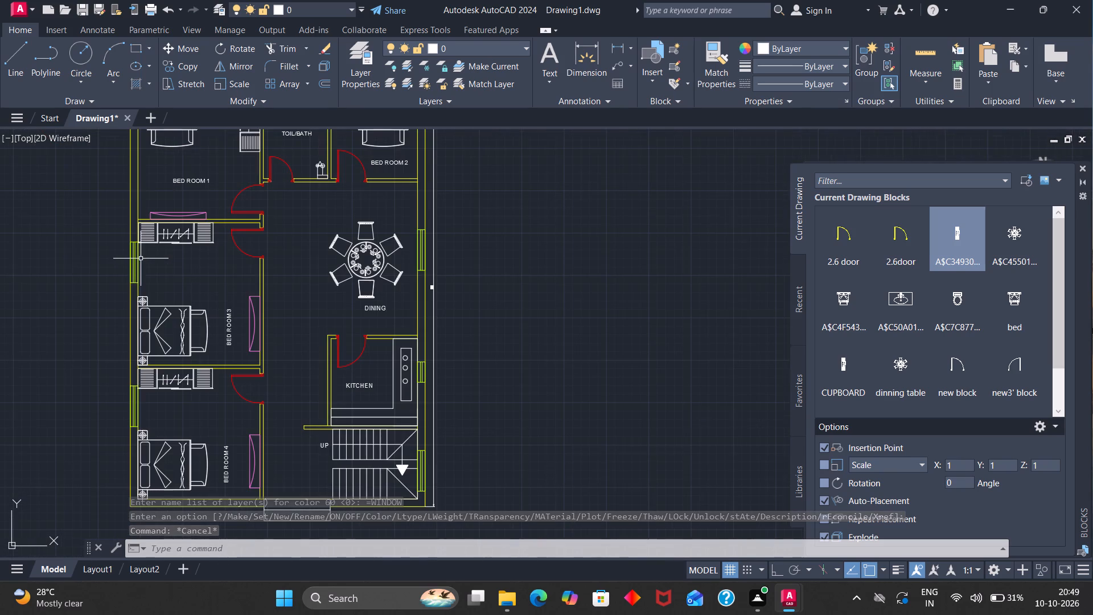
pyautogui.scroll(1, 143, 256)
pyautogui.scroll(-1, 143, 256)
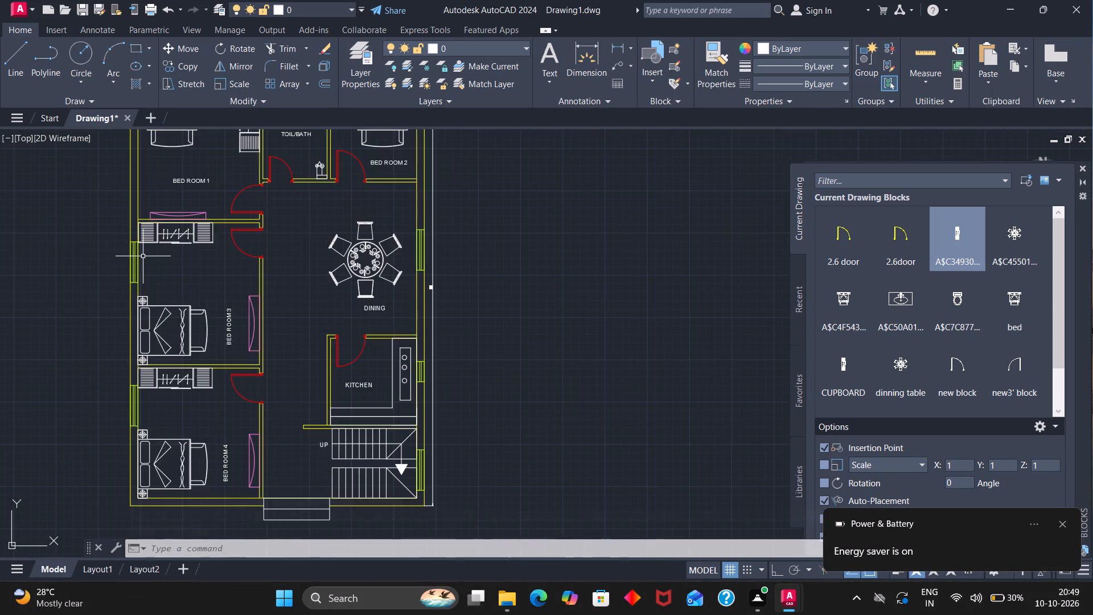
pyautogui.scroll(-1, 143, 256)
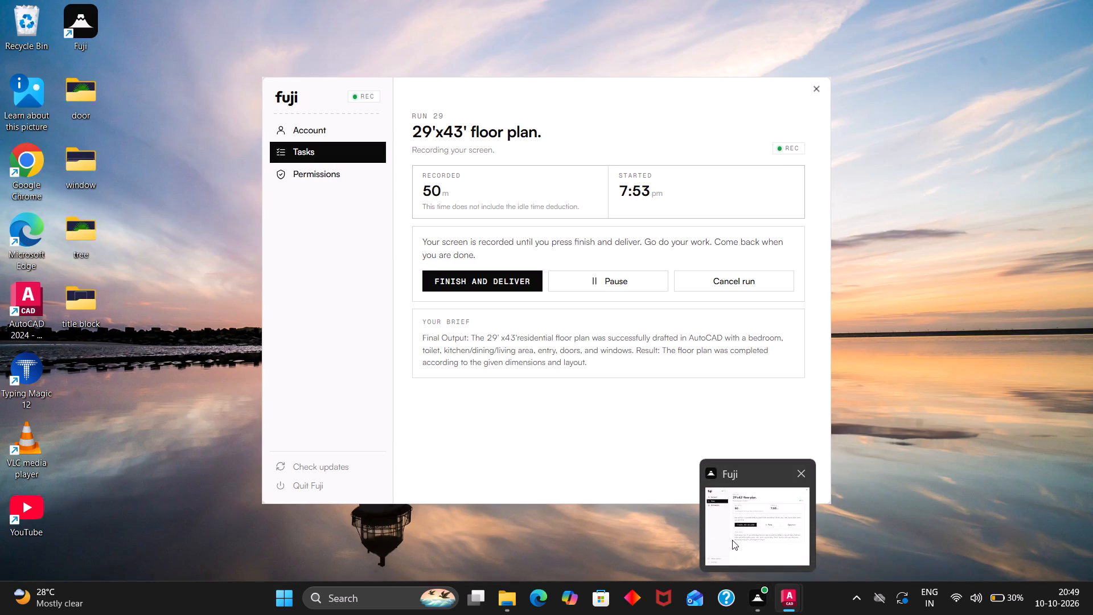
pyautogui.click(467, 461)
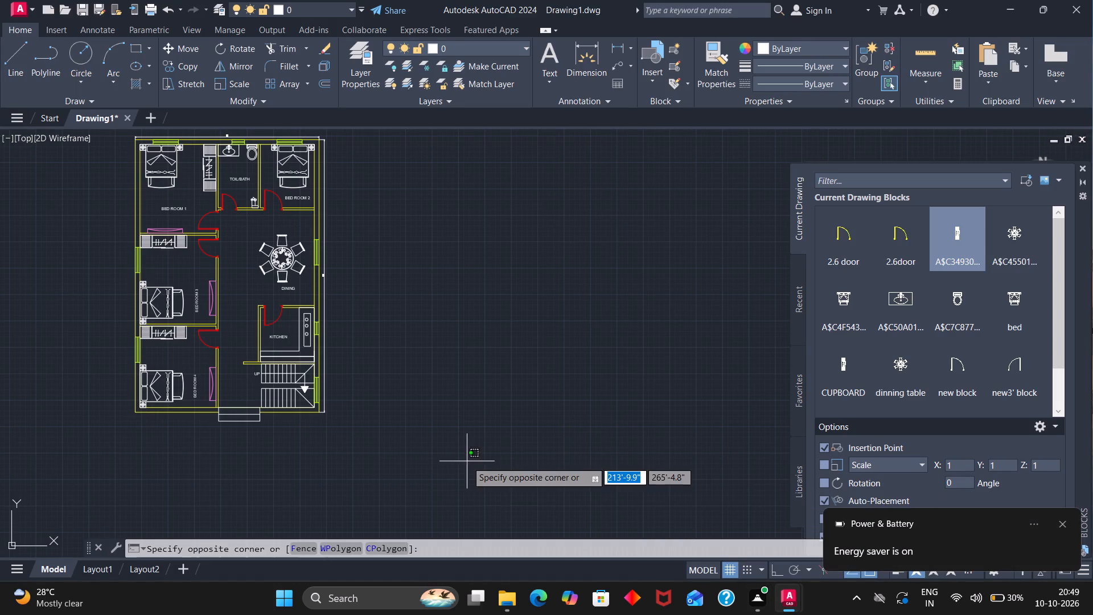
pyautogui.press('Escape')
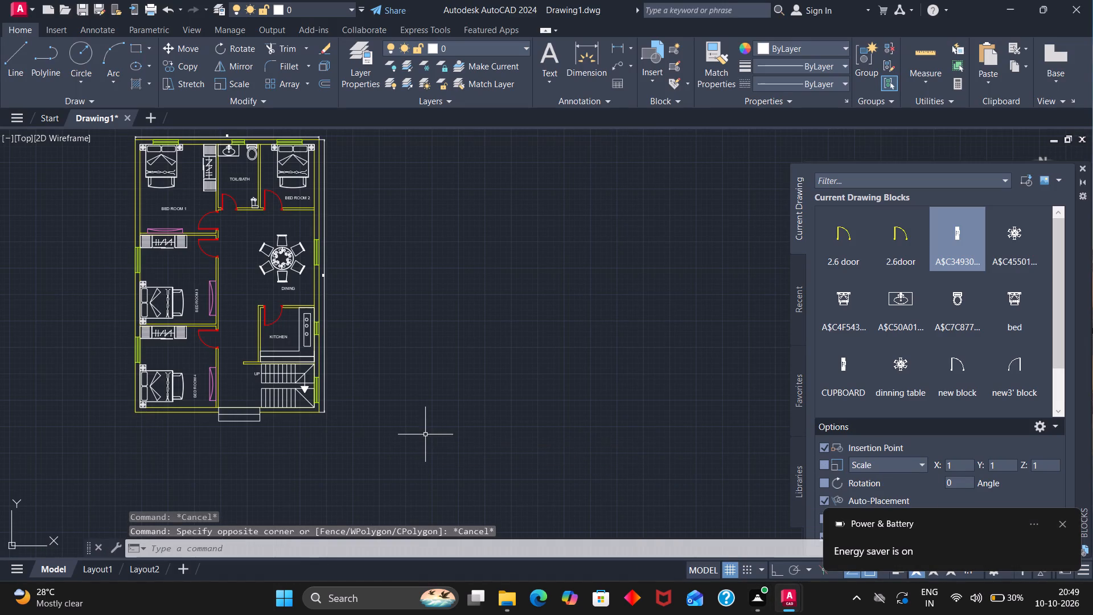
pyautogui.scroll(4, 336, 264)
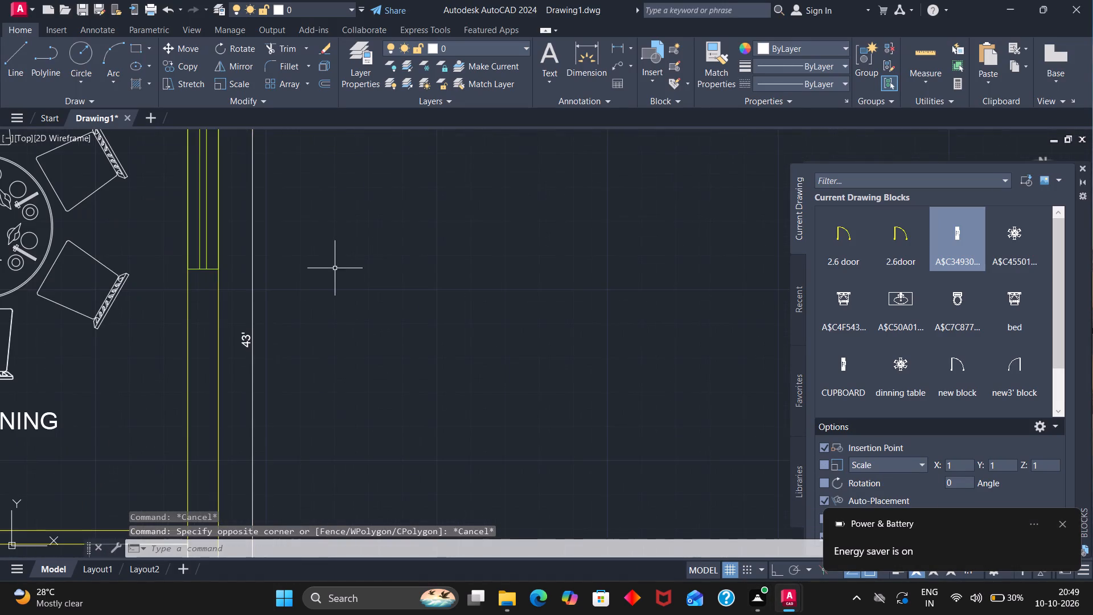
pyautogui.scroll(-3, 275, 323)
pyautogui.scroll(-3, 196, 233)
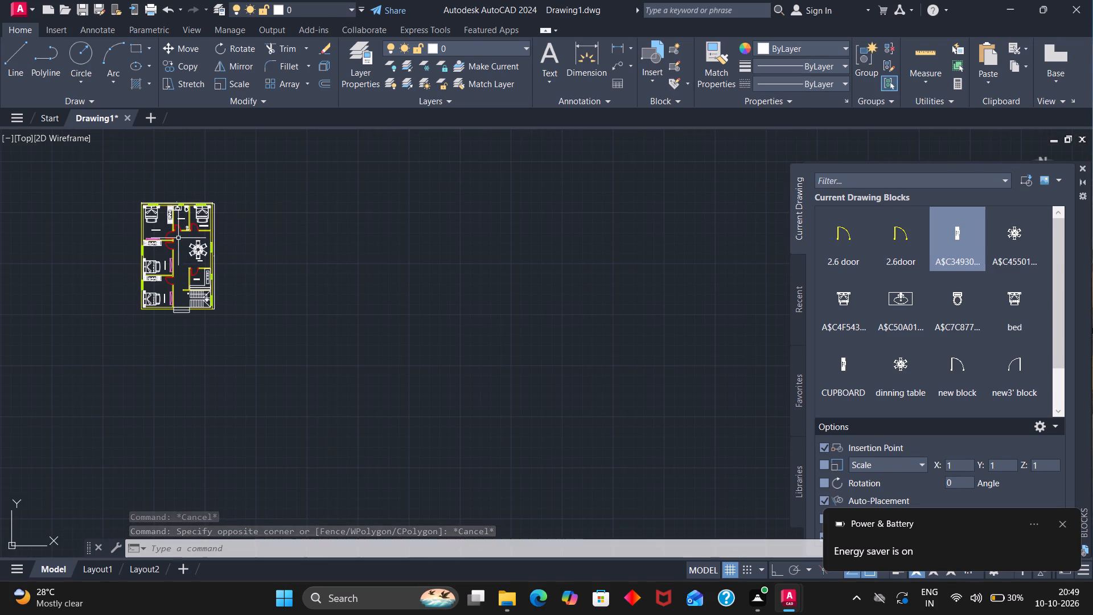
pyautogui.scroll(7, 175, 194)
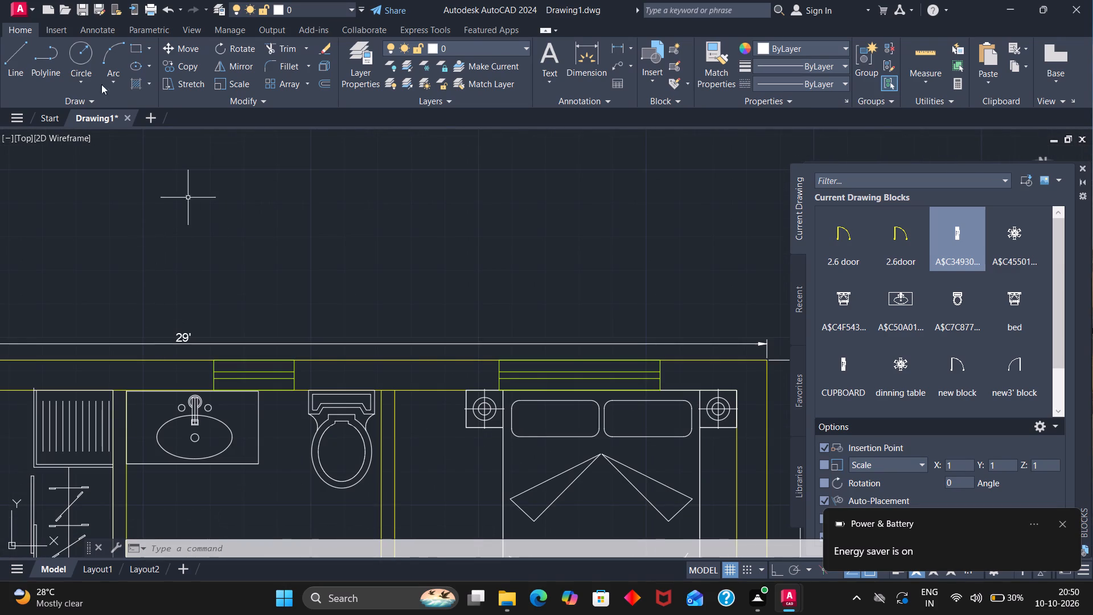
# Save the drawing as 29'X43' in the Documents folder in AutoCAD 2018 Drawing format.
pyautogui.click(31, 9)
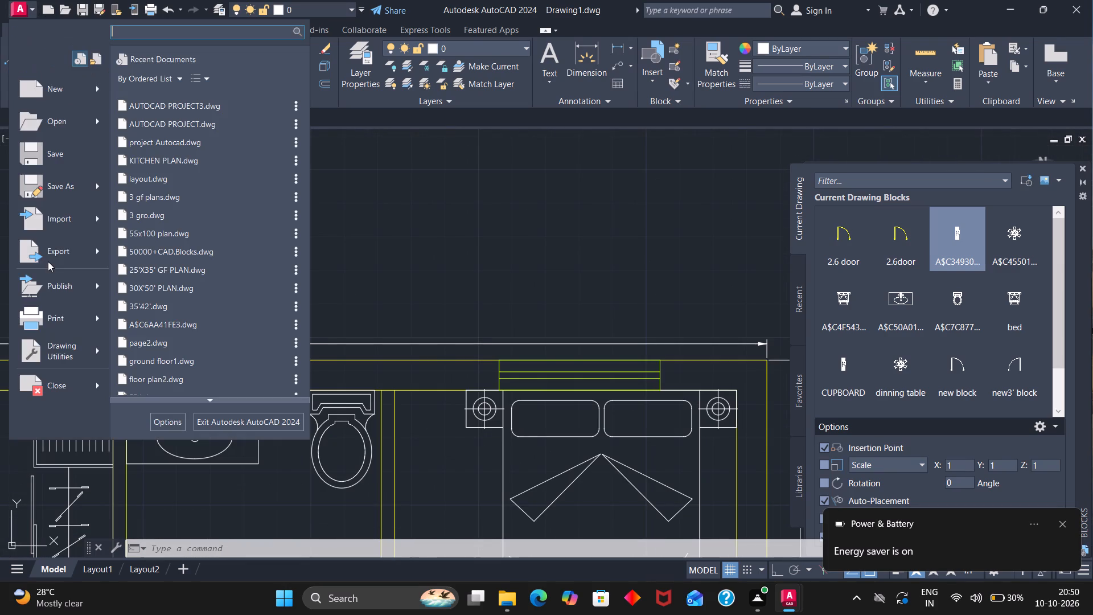
pyautogui.click(59, 191)
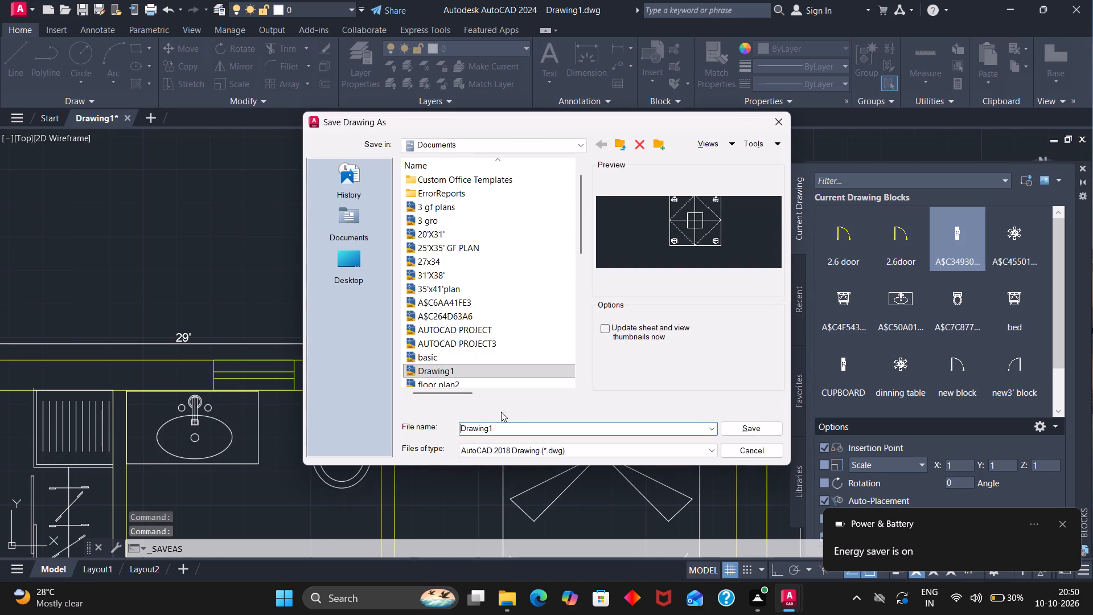
pyautogui.click(511, 432)
pyautogui.press('BackSpace')
pyautogui.press('BackSpace')
pyautogui.press('BackSpace')
pyautogui.press('BackSpace')
pyautogui.press('BackSpace')
pyautogui.press('BackSpace')
pyautogui.press('BackSpace')
pyautogui.press('BackSpace')
pyautogui.press('BackSpace')
pyautogui.press('BackSpace')
pyautogui.press('BackSpace')
pyautogui.press('BackSpace')
pyautogui.press('BackSpace')
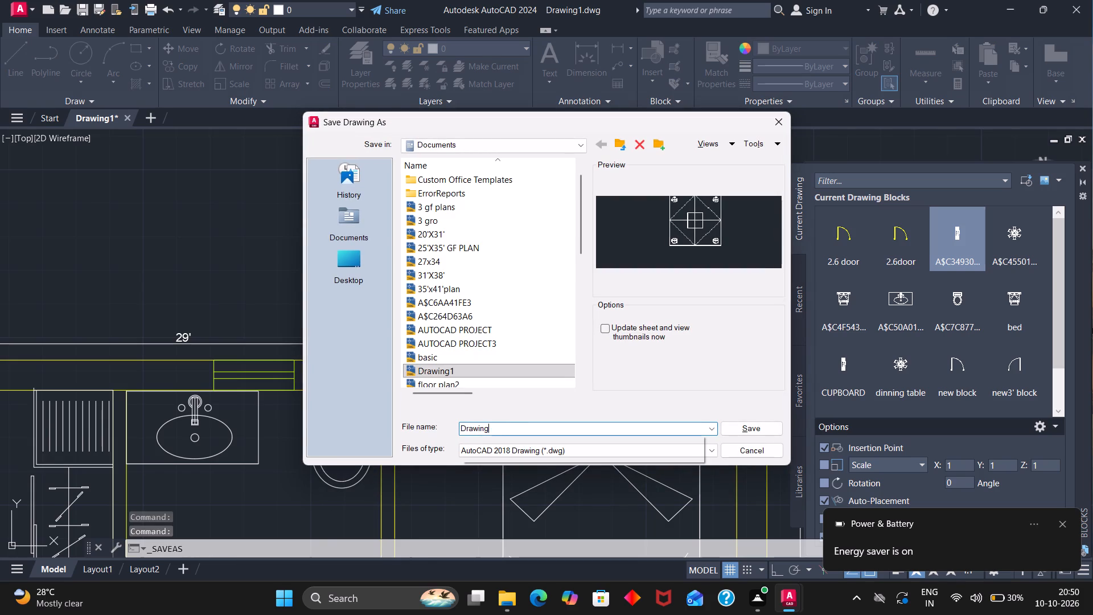
pyautogui.press('2')
pyautogui.press('9')
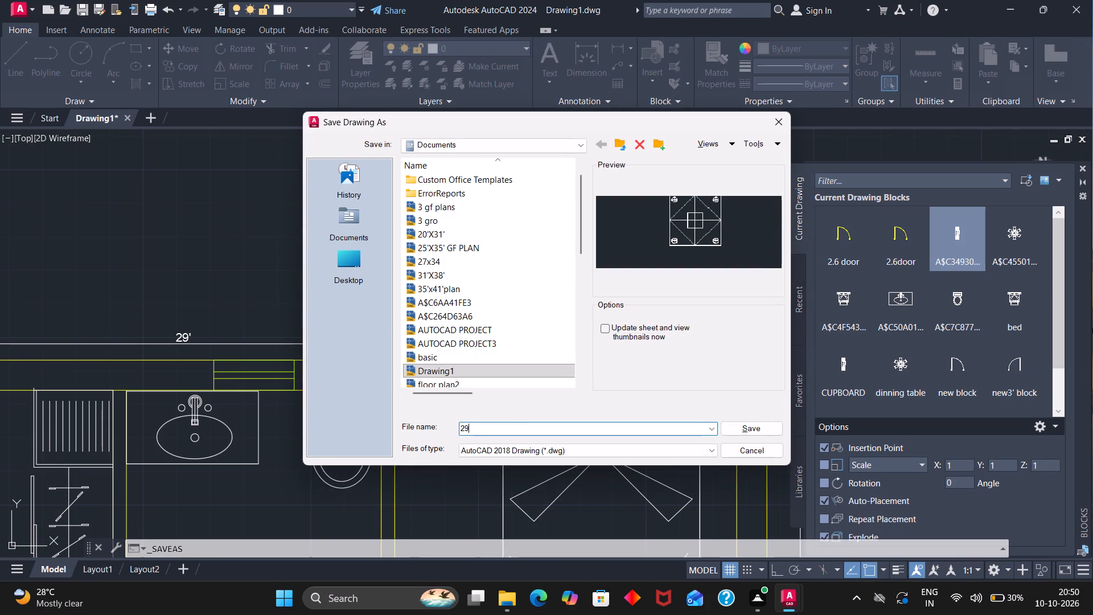
pyautogui.press("'")
pyautogui.write("X43'")
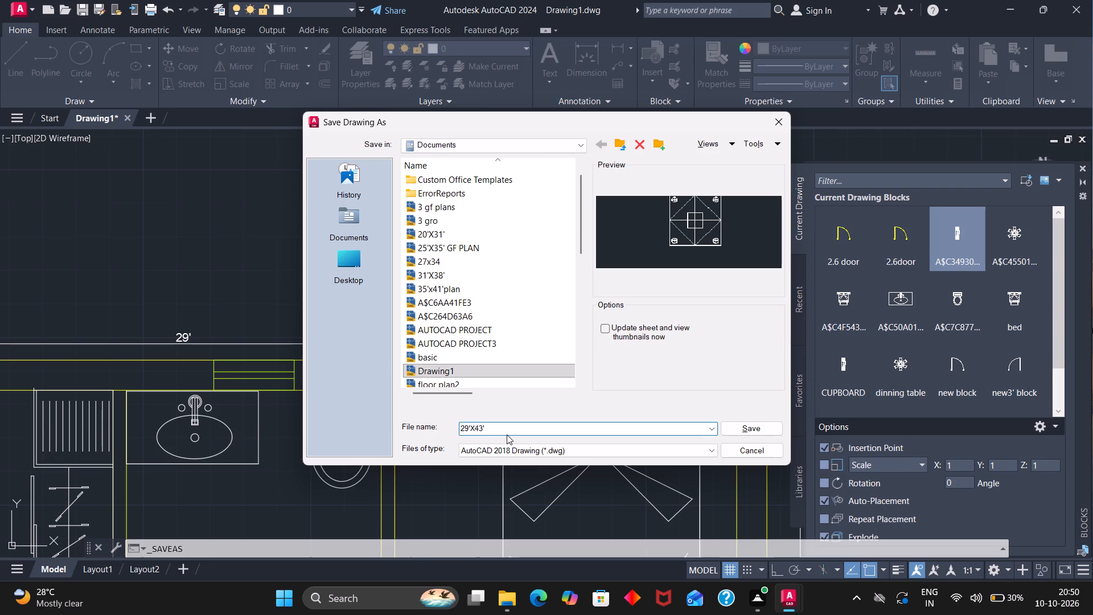
pyautogui.click(747, 426)
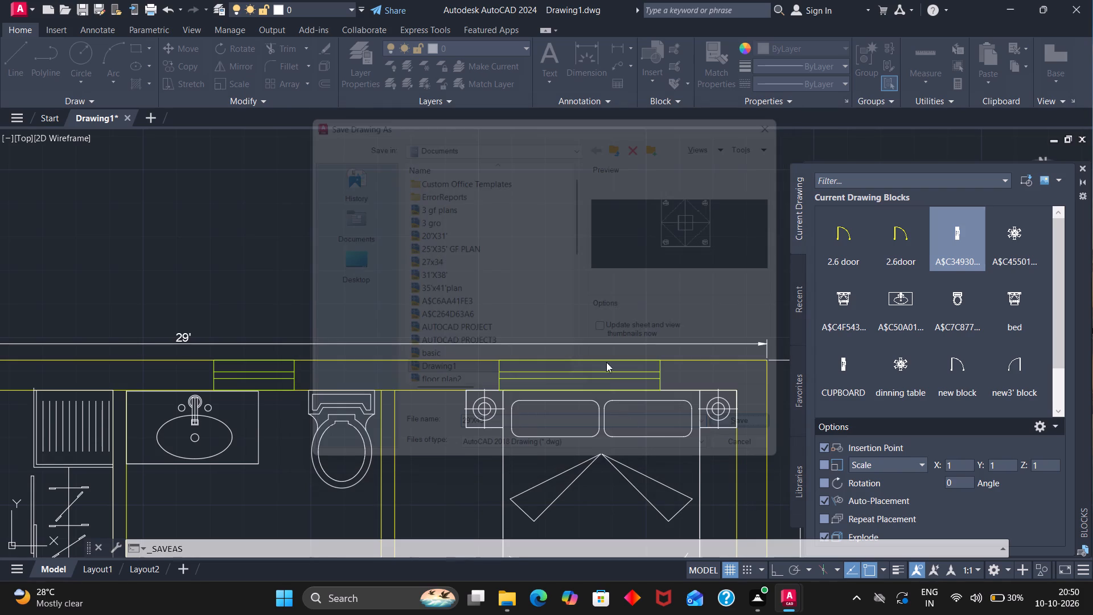
# Export the current display as a PDF named 29'X43' in the Documents folder.
pyautogui.click(30, 6)
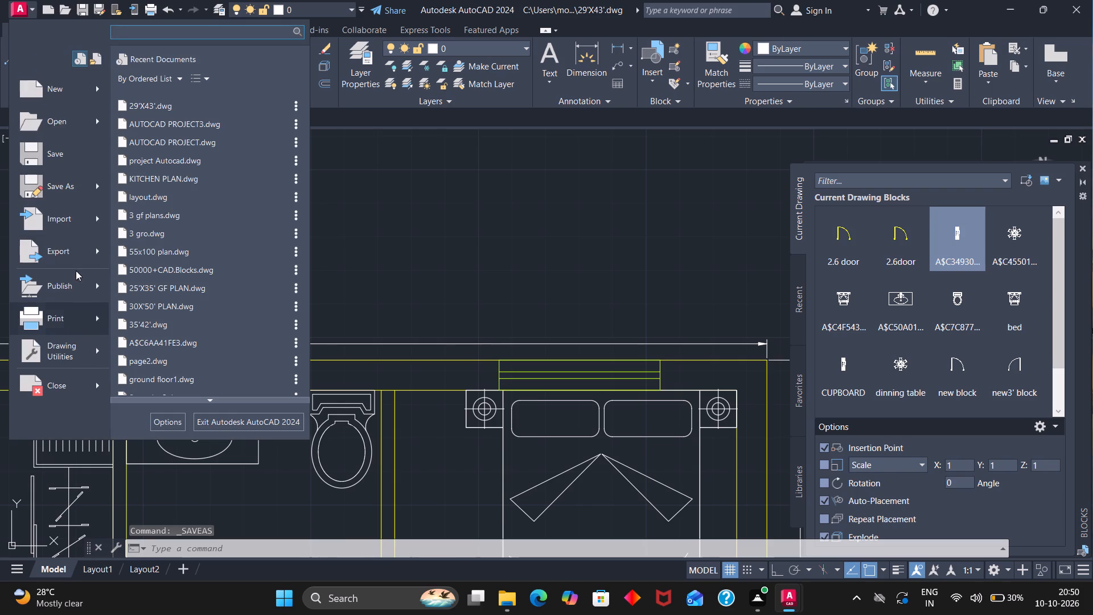
pyautogui.click(68, 255)
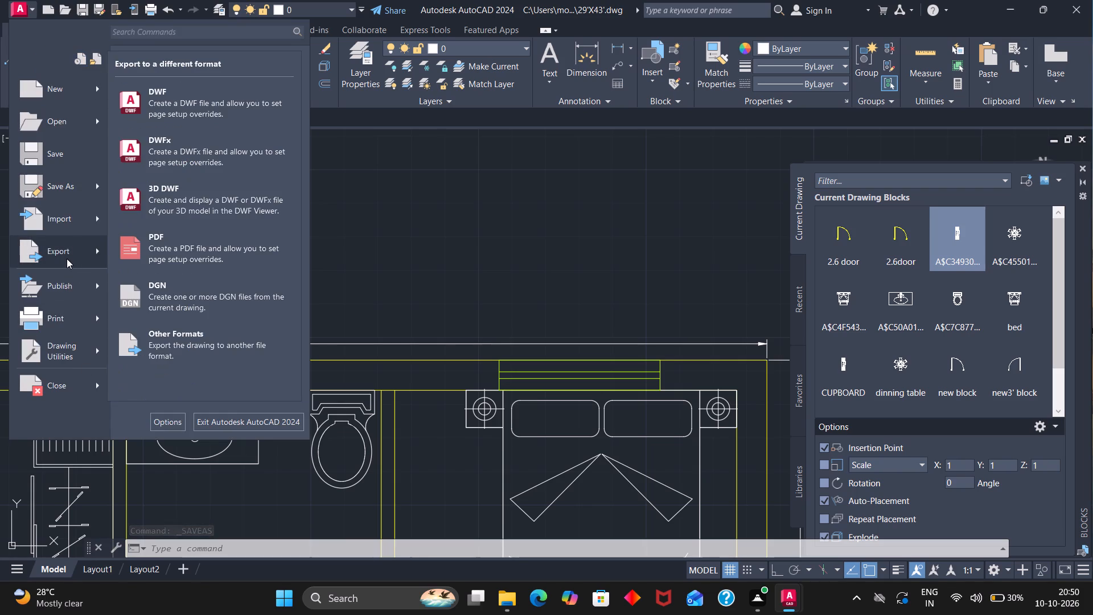
pyautogui.click(149, 258)
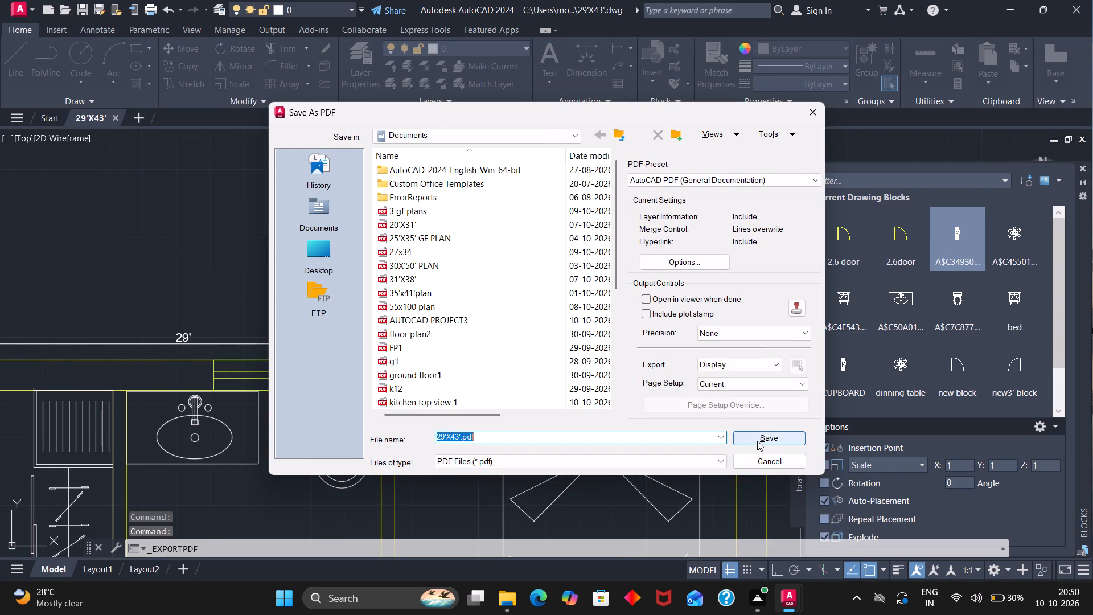
pyautogui.click(757, 441)
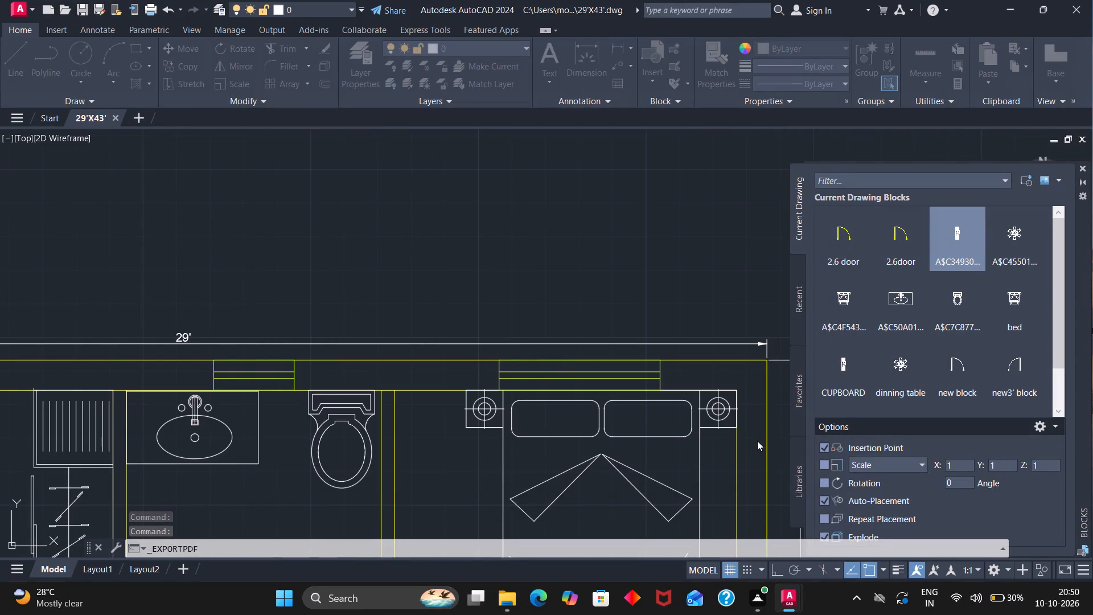
# Export the drawing as a DWG block file named 29'X43' in the Documents folder, replacing the existing file.
pyautogui.click(30, 7)
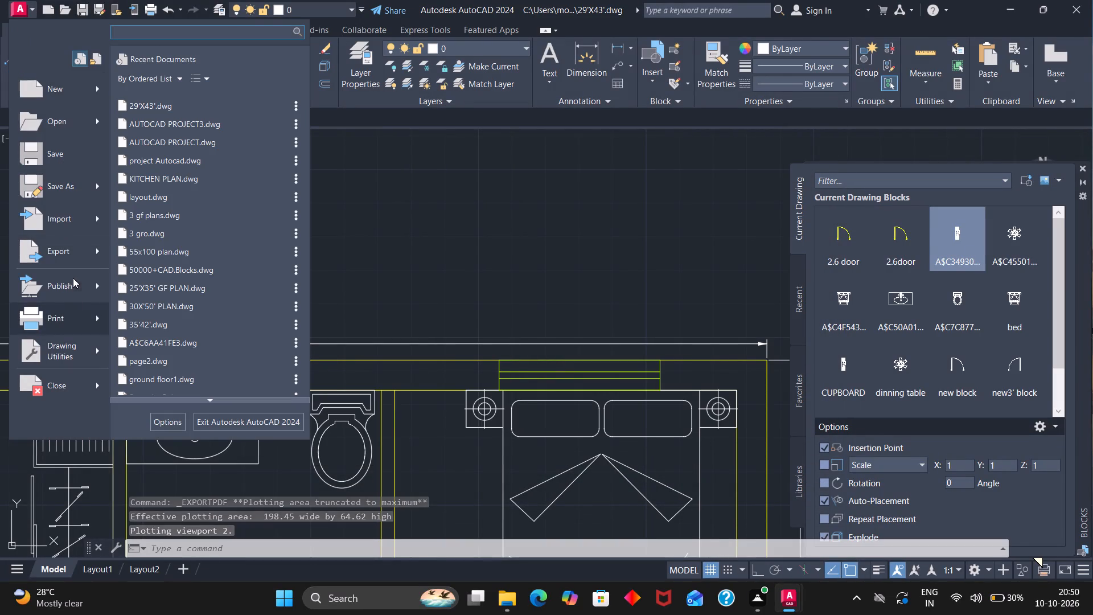
pyautogui.click(72, 254)
pyautogui.click(179, 346)
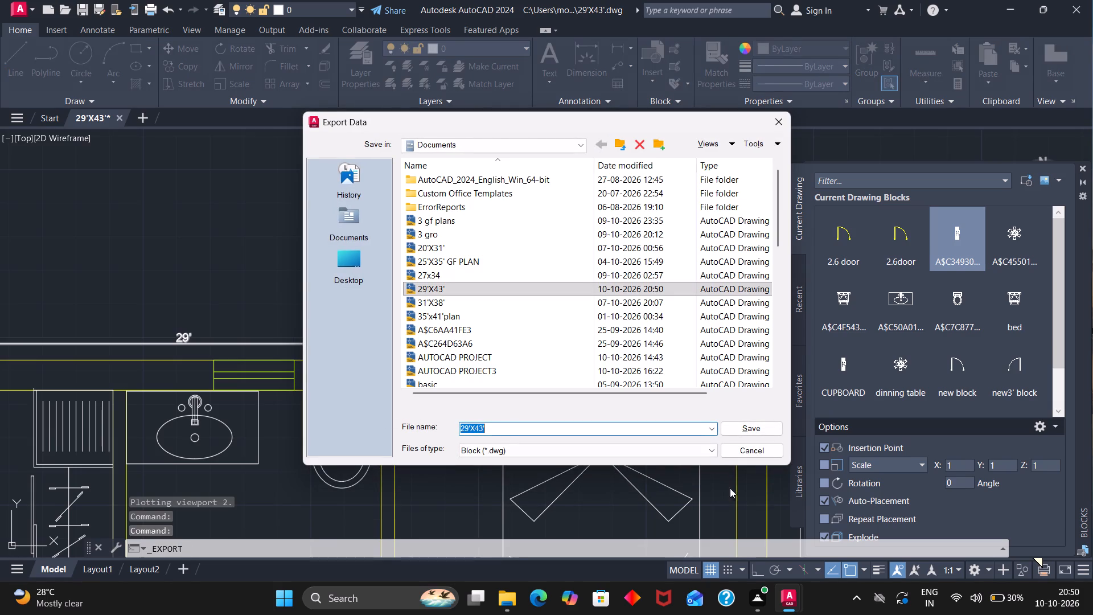
pyautogui.click(752, 433)
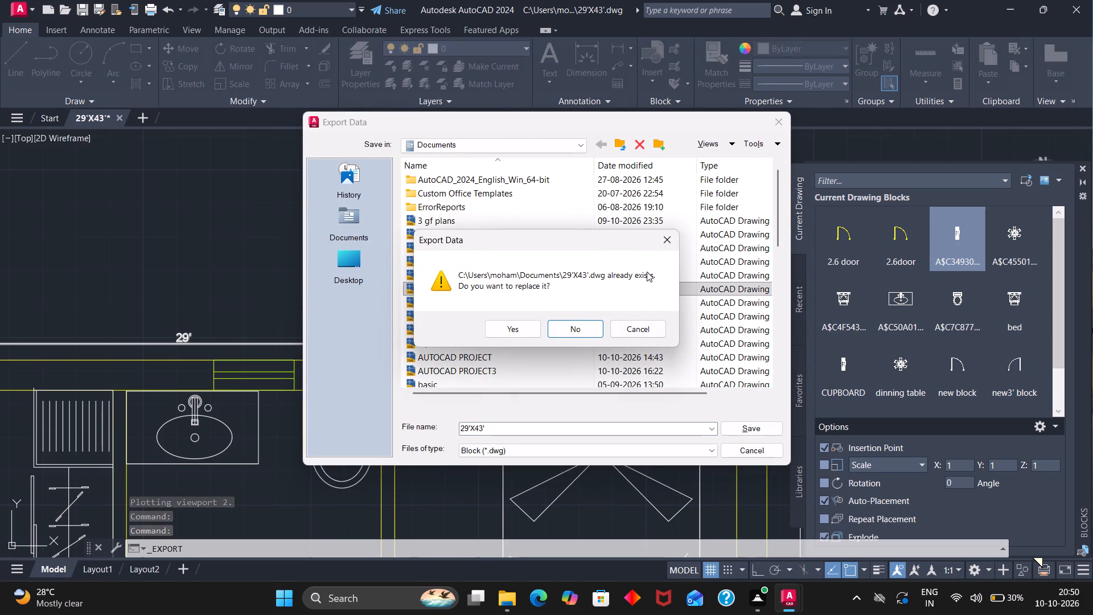
pyautogui.click(517, 331)
# Examine the finished floor plan from the bedrooms and toilet/bath to the dining area, kitchen, stairs and entrance steps.
pyautogui.scroll(-2, 517, 333)
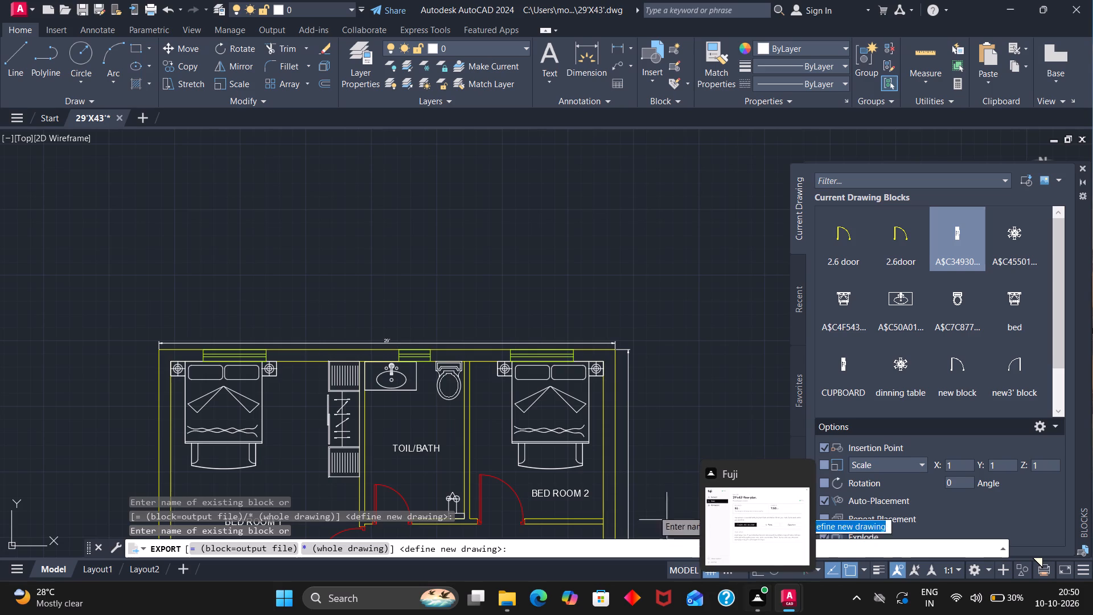
pyautogui.scroll(-3, 616, 472)
pyautogui.scroll(4, 622, 515)
pyautogui.scroll(-1, 620, 515)
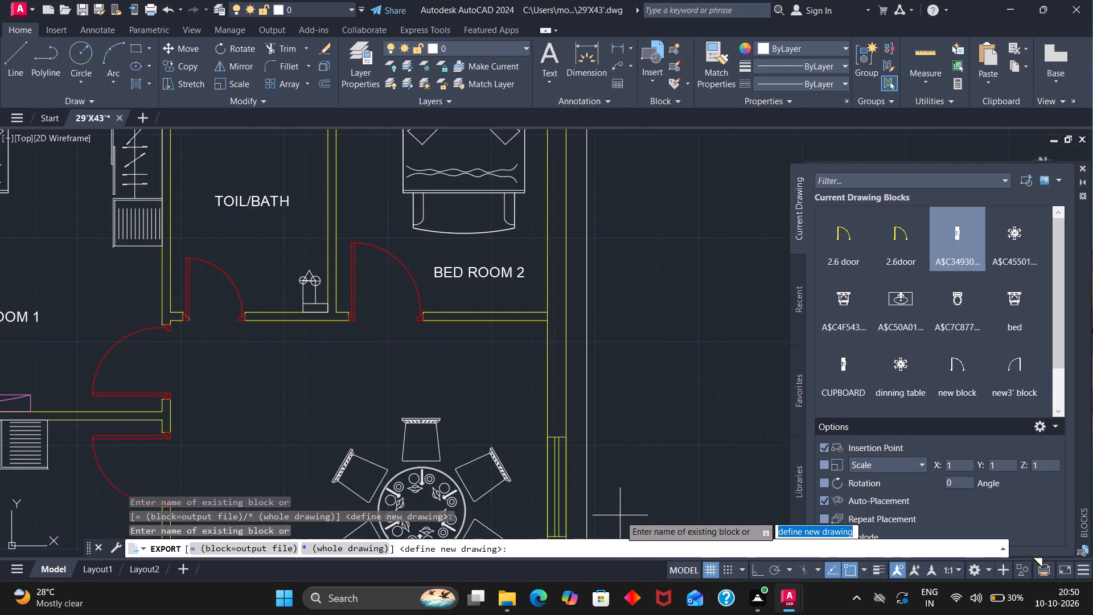
pyautogui.scroll(-6, 619, 515)
pyautogui.scroll(6, 605, 538)
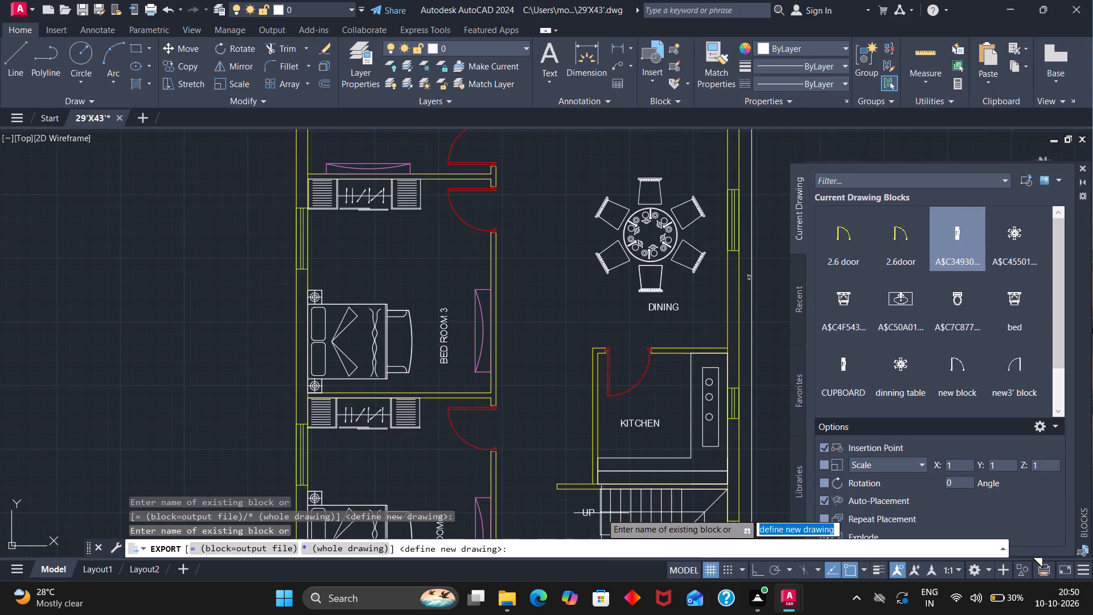
pyautogui.scroll(-5, 601, 518)
pyautogui.scroll(4, 599, 532)
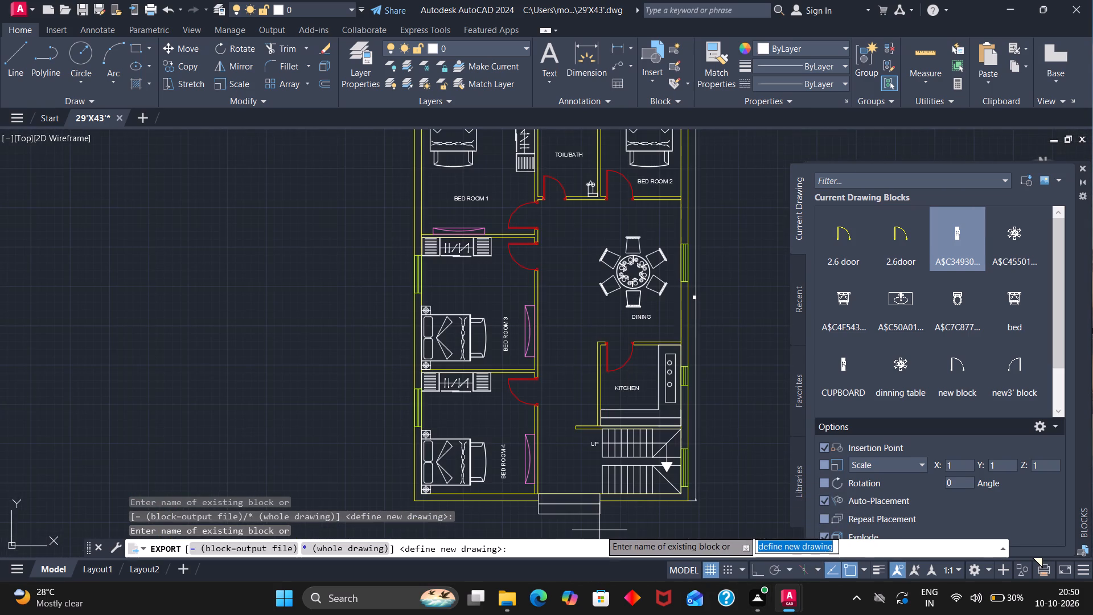
pyautogui.scroll(1, 608, 525)
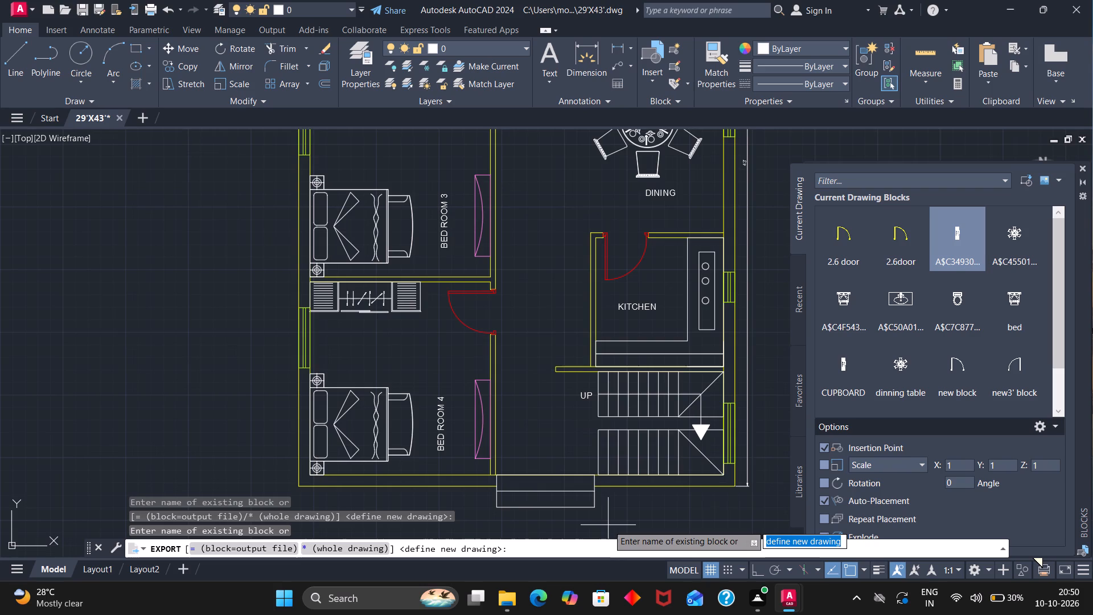
pyautogui.scroll(-2, 608, 525)
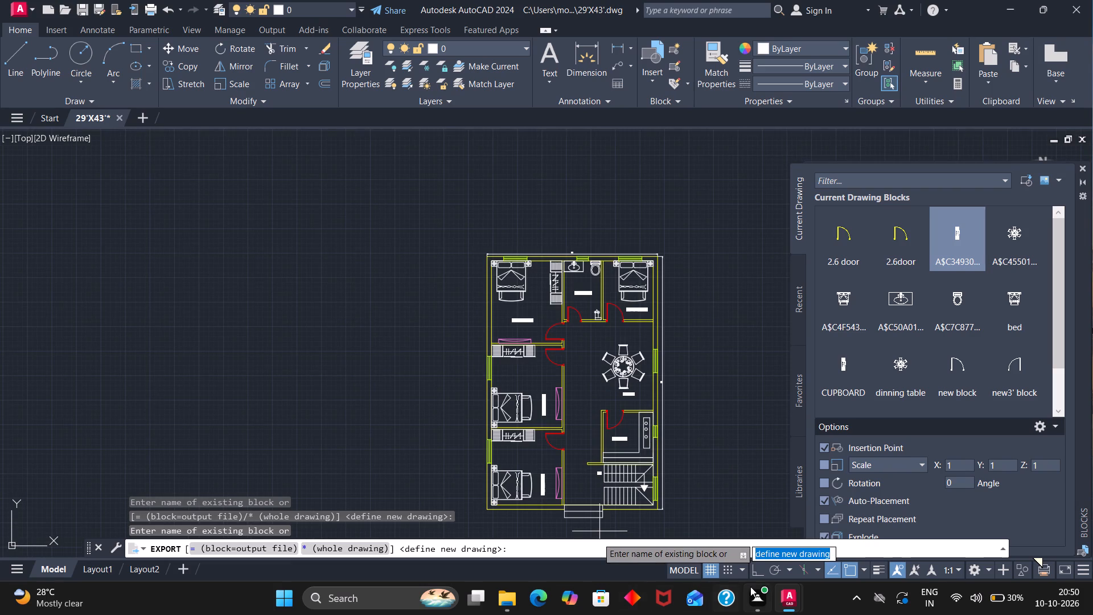